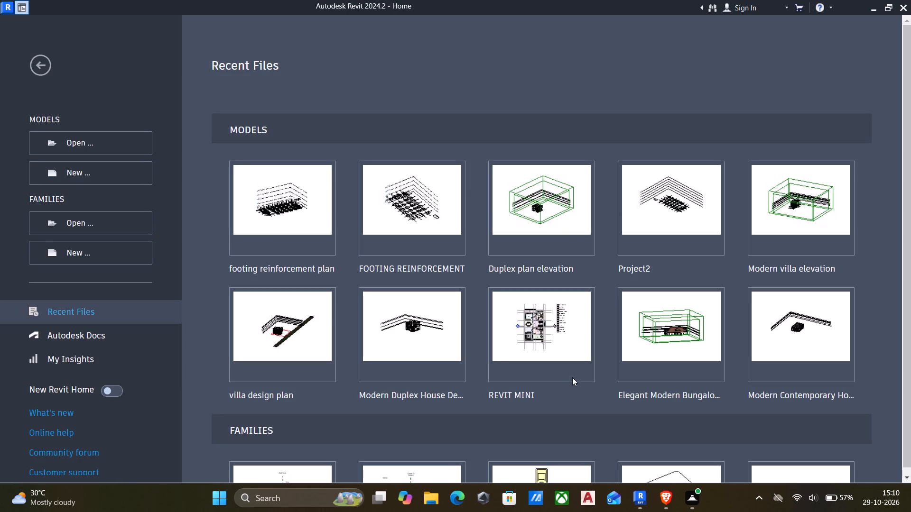
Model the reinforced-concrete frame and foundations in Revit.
Create a new project from the Structural Analysis-DefaultMetric.rte template in the English templates folder.
click(74, 171)
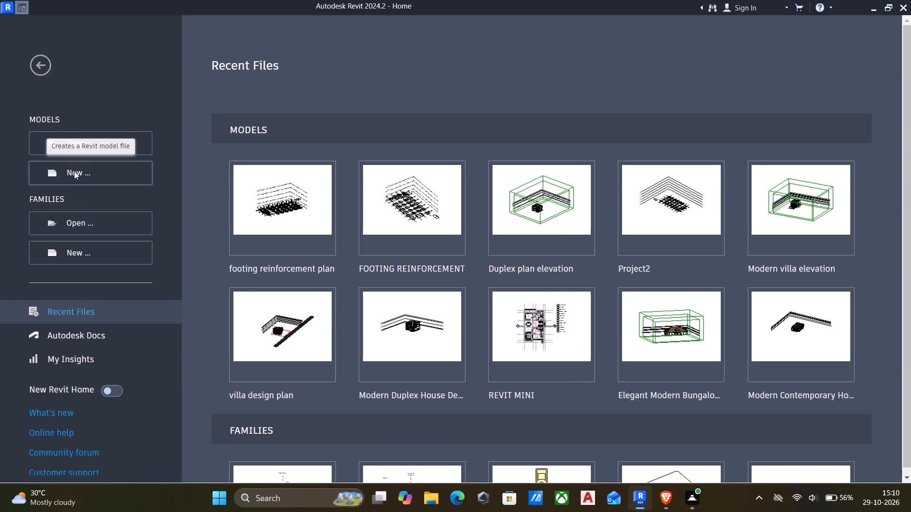
click(530, 224)
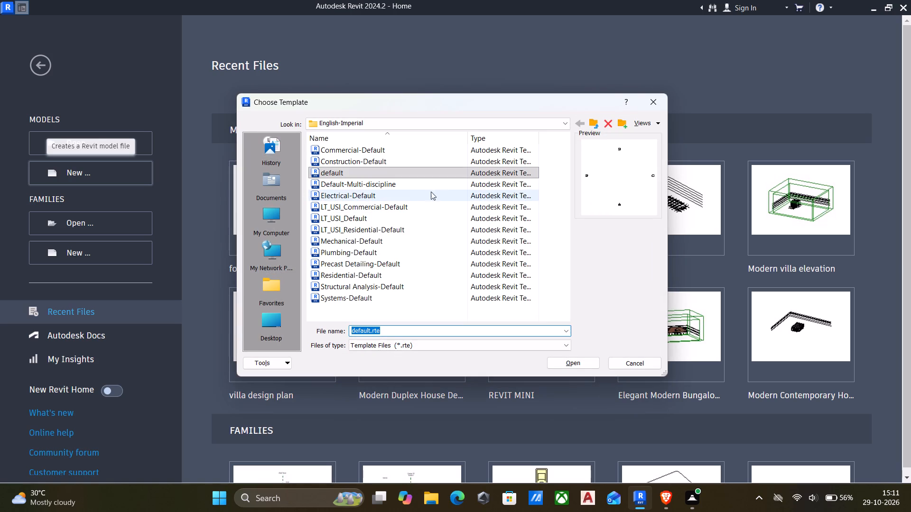
click(593, 121)
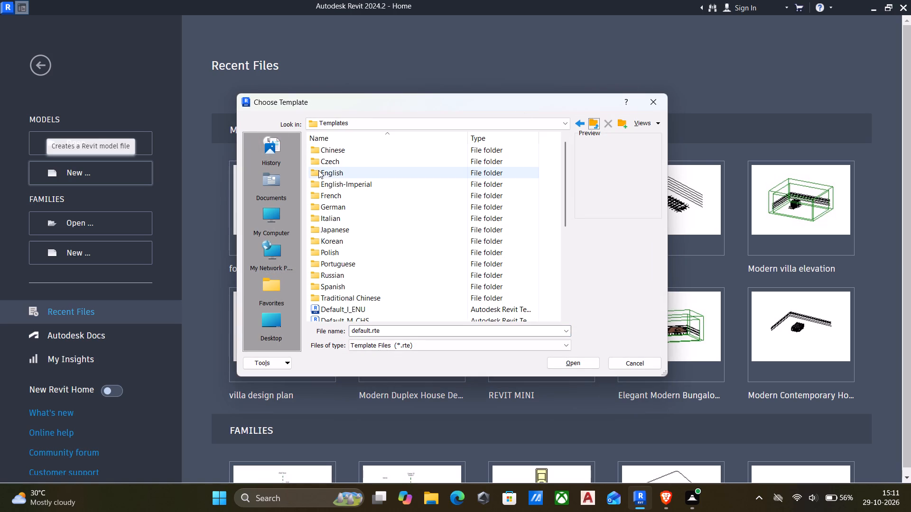
click(317, 170)
click(317, 170)
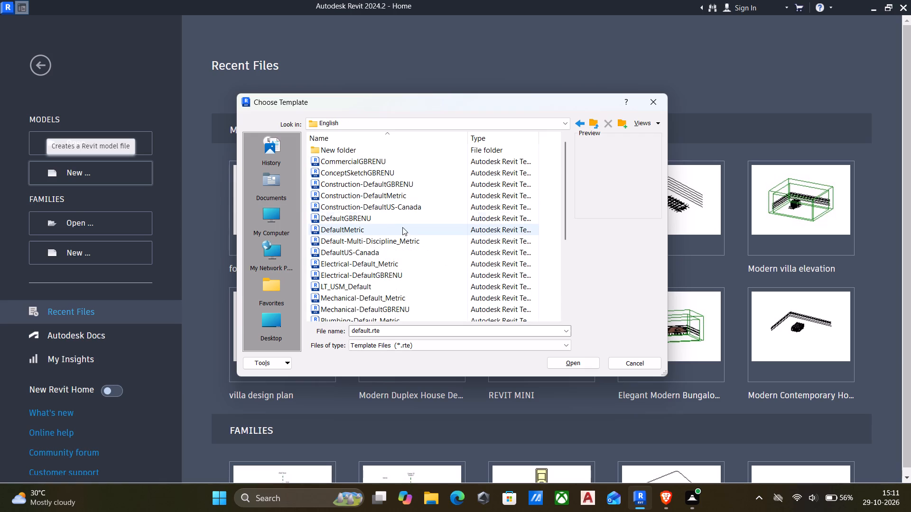
scroll(378, 257, down, 10)
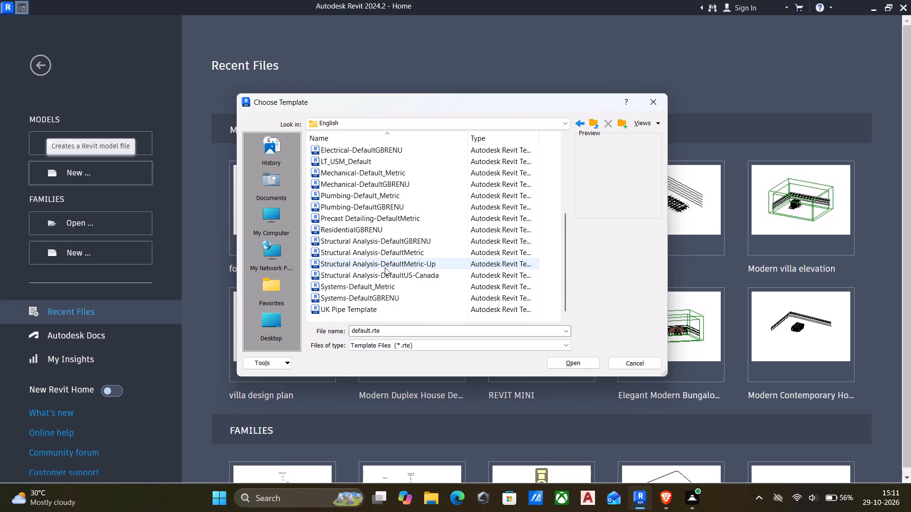
click(370, 256)
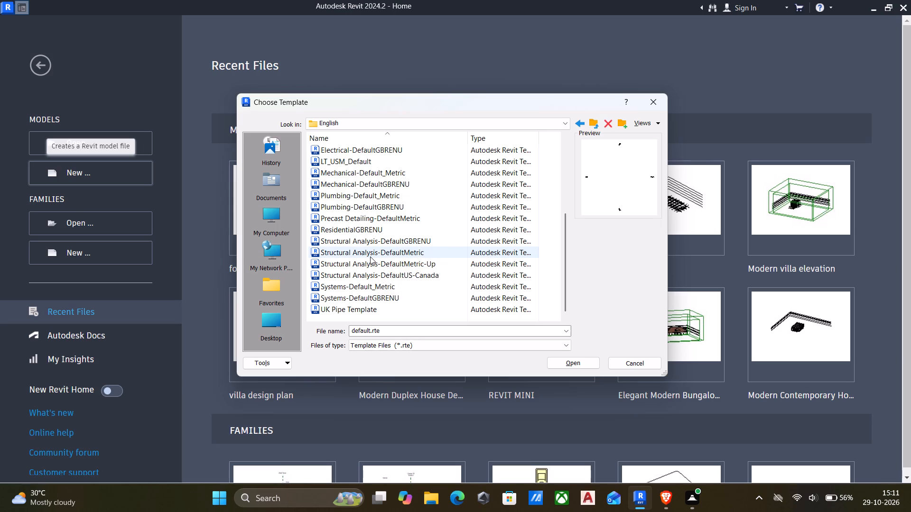
click(565, 363)
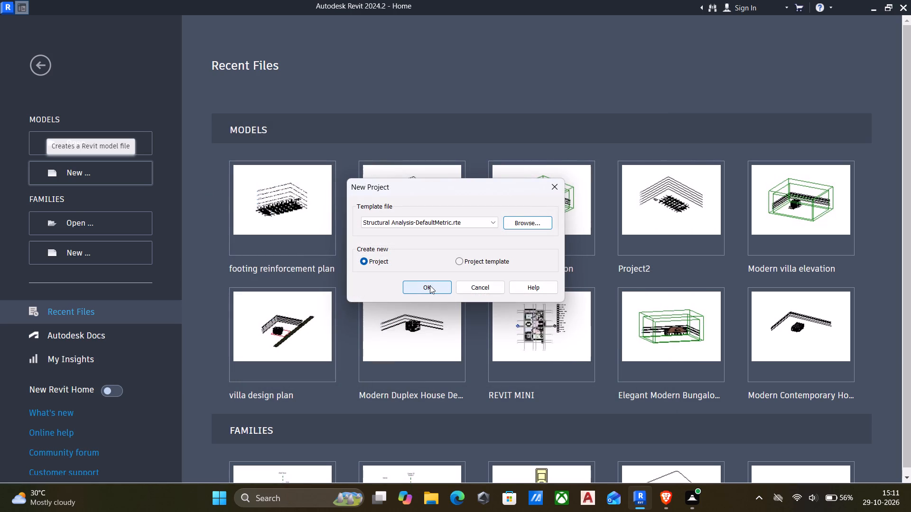
click(430, 285)
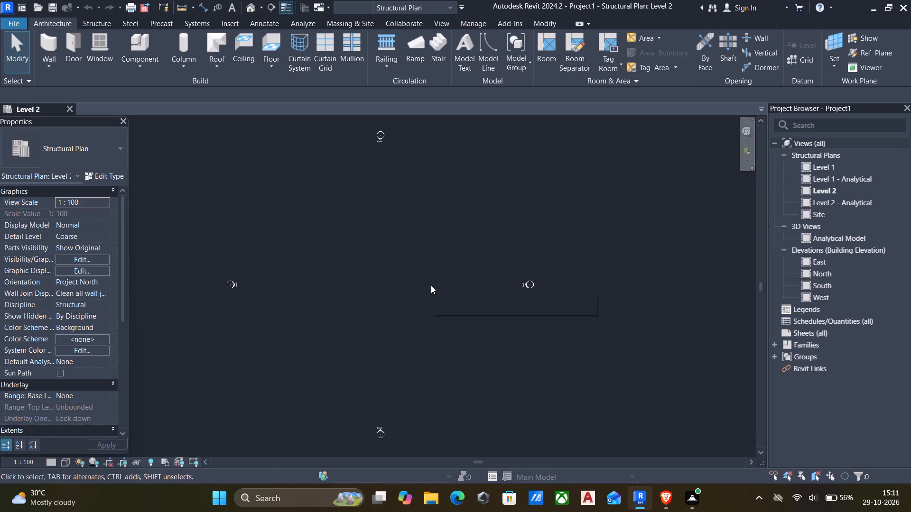
Open the North building elevation view.
middle_drag(316, 245, 418, 267)
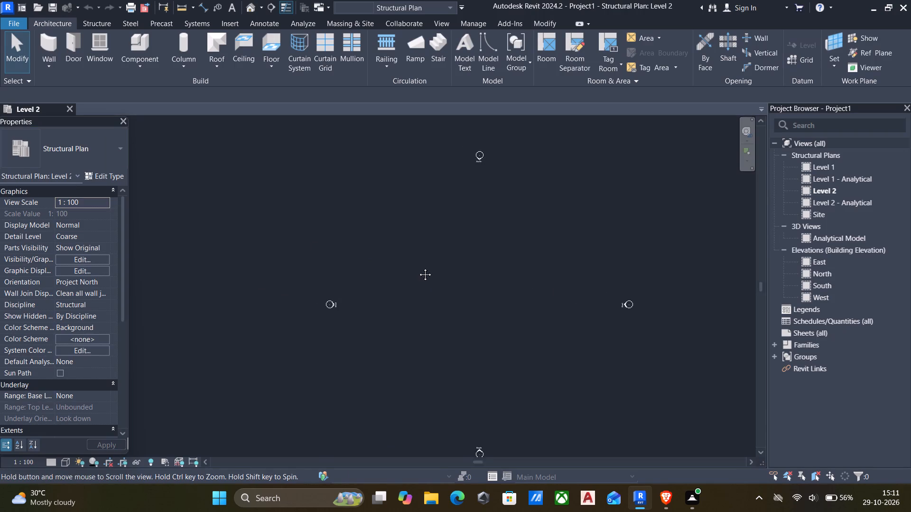
middle_drag(418, 267, 419, 270)
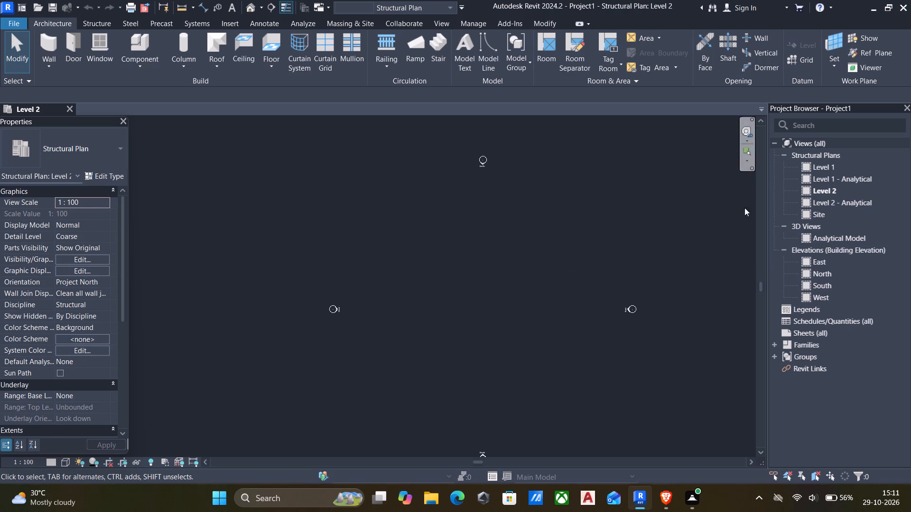
double_click(814, 274)
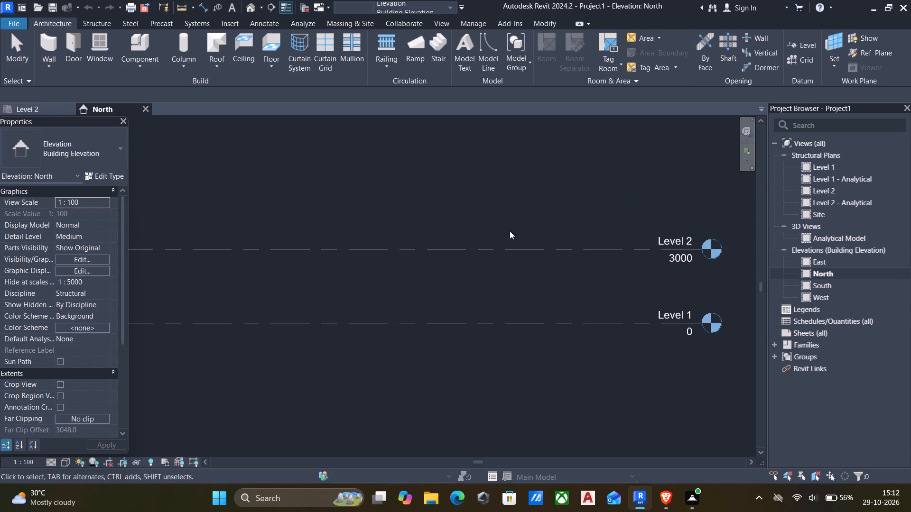
Start the Level command and limit the plan view types it creates to Structural Plan only.
click(506, 247)
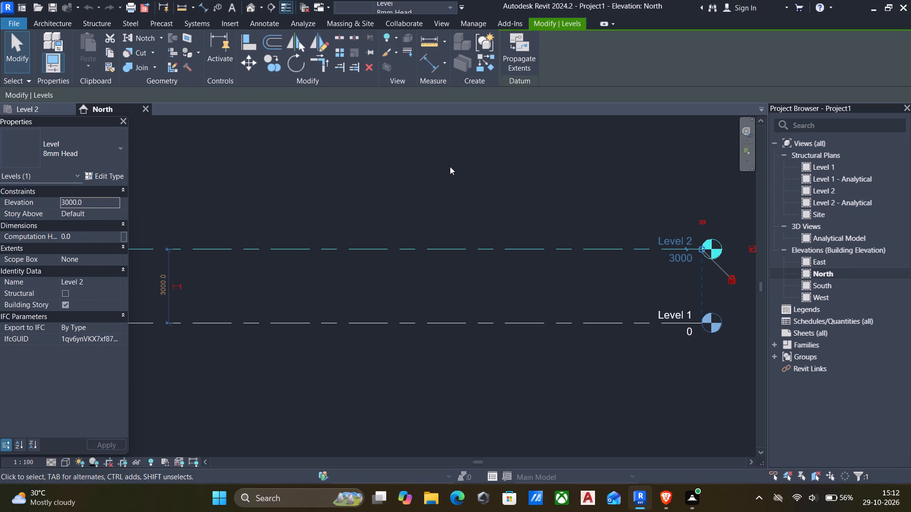
text(ll)
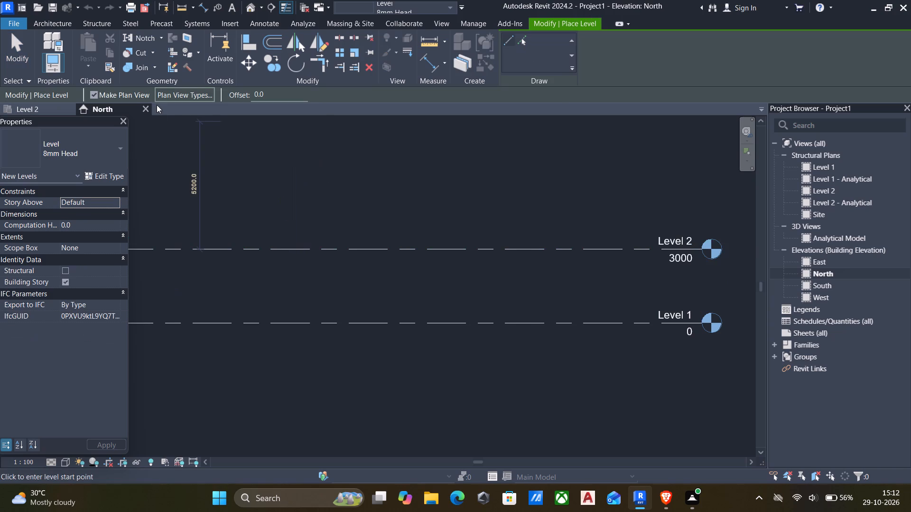
click(191, 93)
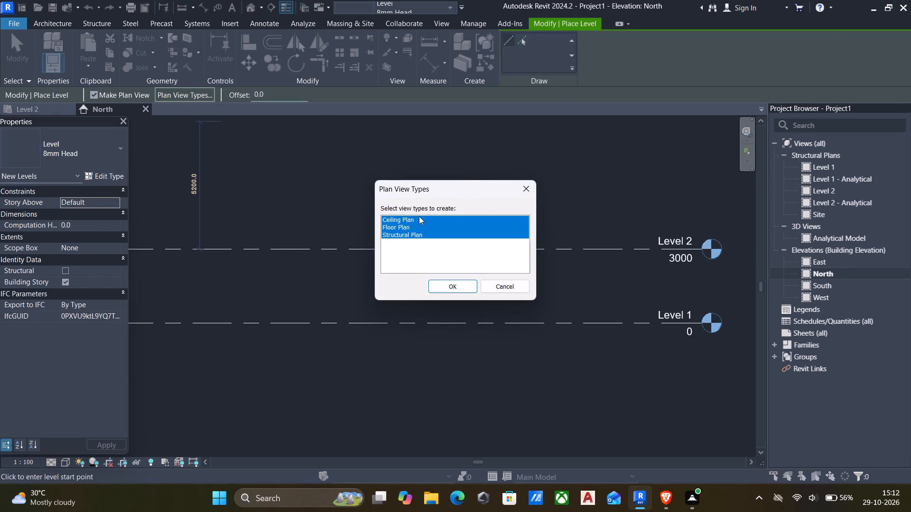
click(419, 216)
click(409, 226)
click(446, 283)
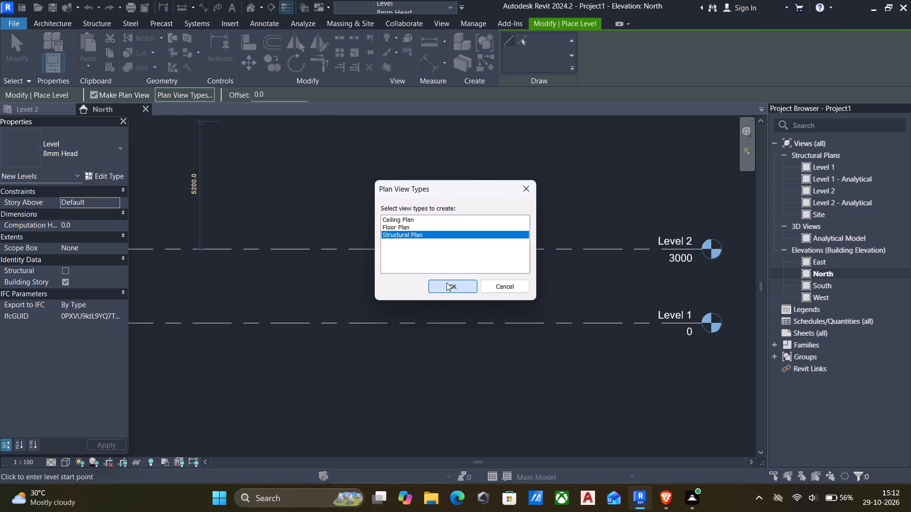
Draw a new level along the full length of Level 1 with an offset of -3000.
middle_drag(343, 240, 400, 224)
scroll(411, 224, down, 3)
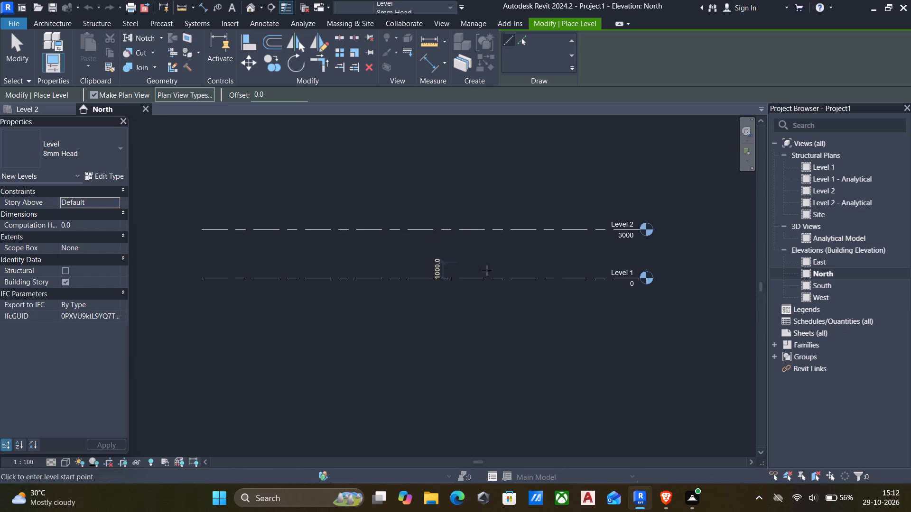
drag(292, 92, 130, 87)
key(minus)
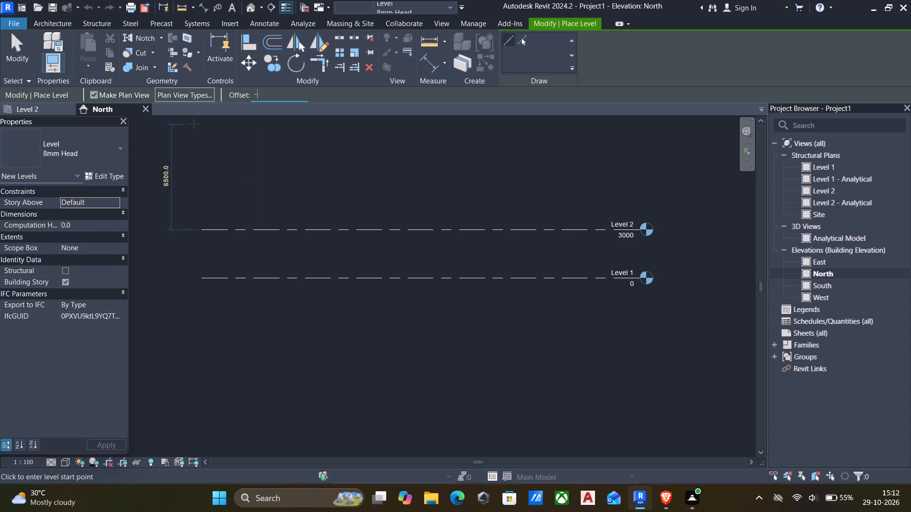
text(3000)
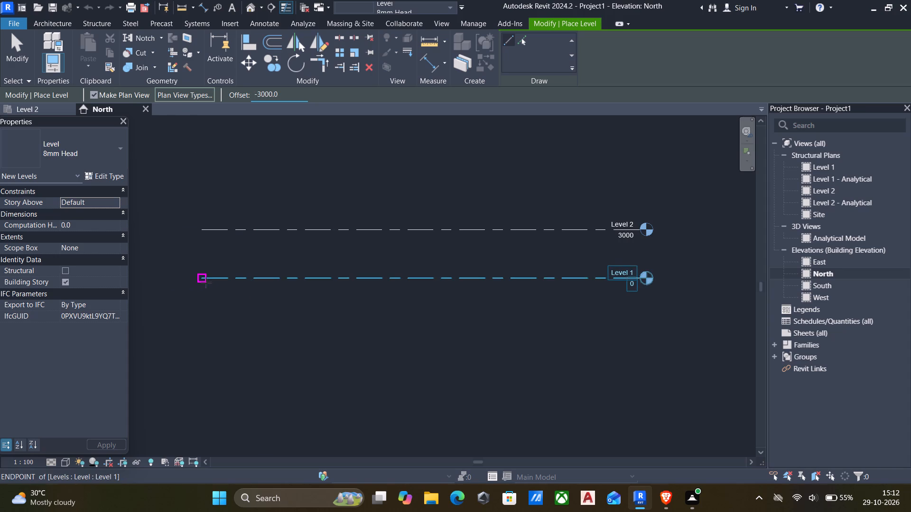
click(205, 282)
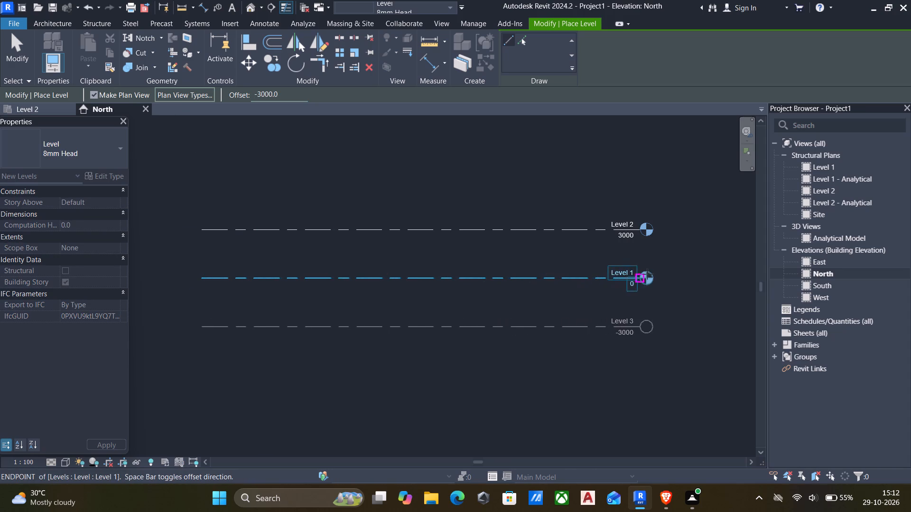
click(640, 278)
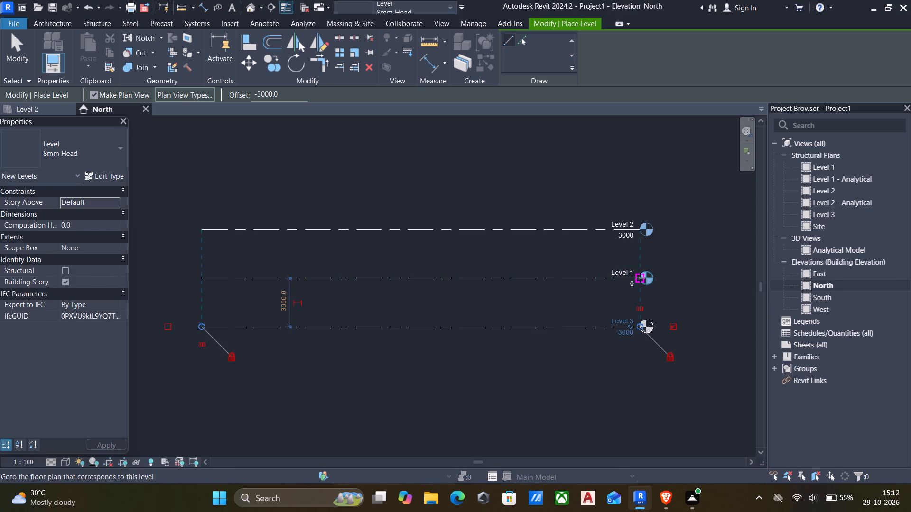
key(Escape)
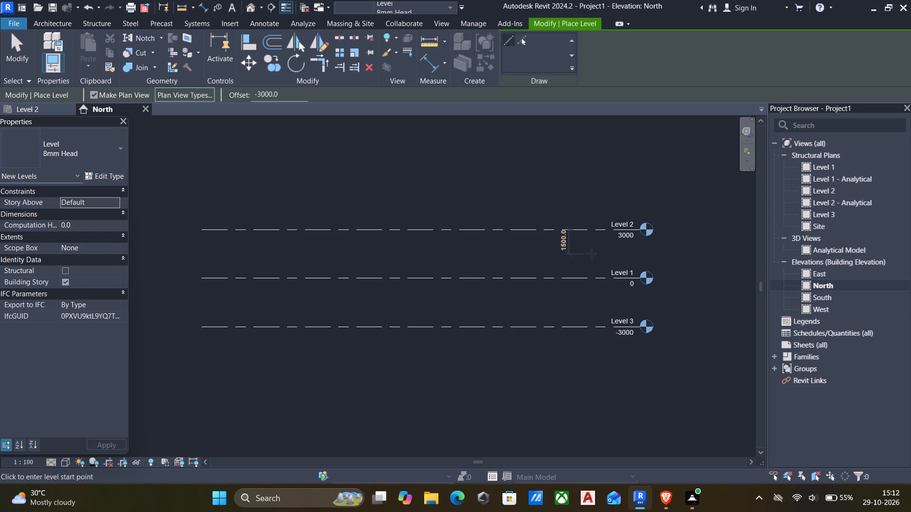
Add three levels above Level 2 at 6000, 9000 and 12000 by picking each topmost level line with a 3000 offset.
middle_drag(566, 244, 576, 322)
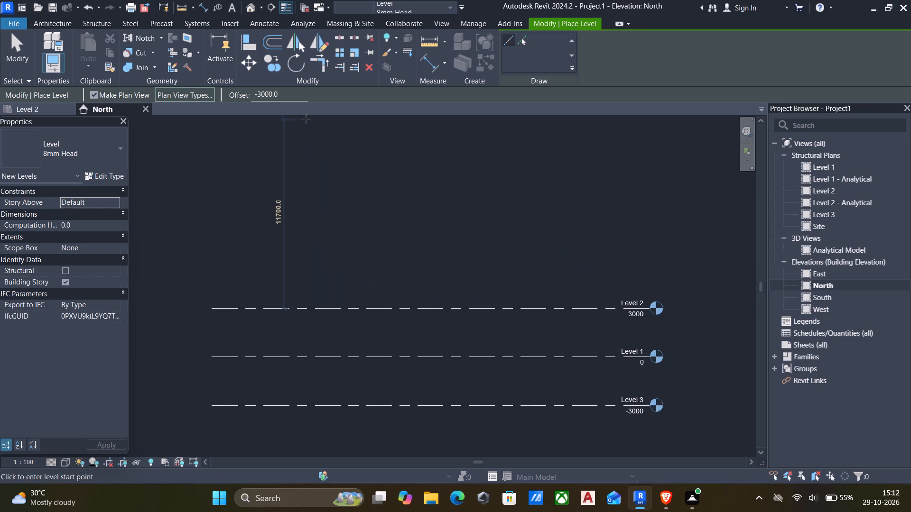
click(522, 42)
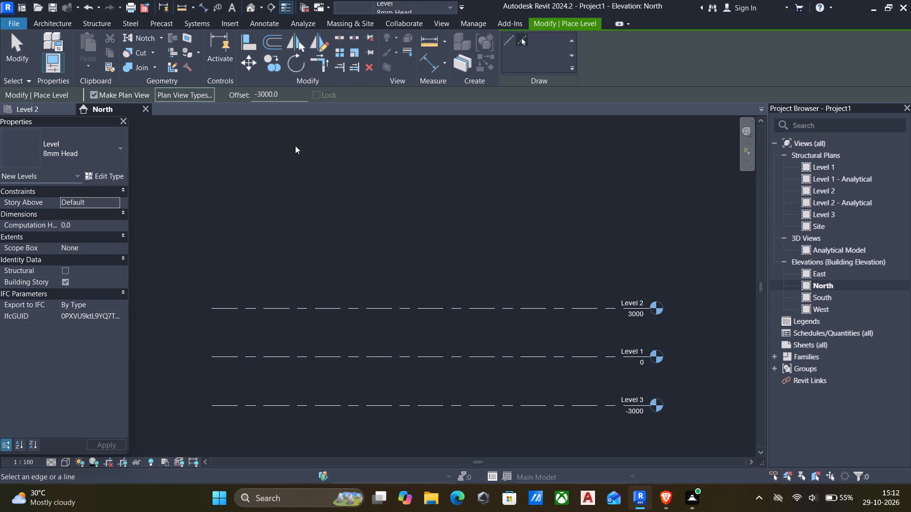
drag(291, 93, 196, 96)
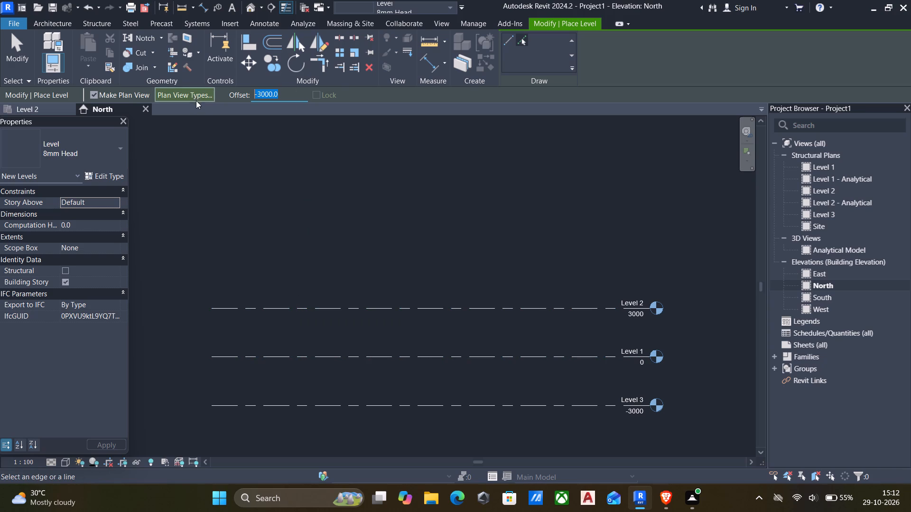
key(3)
key(0)
key(0)
key(0)
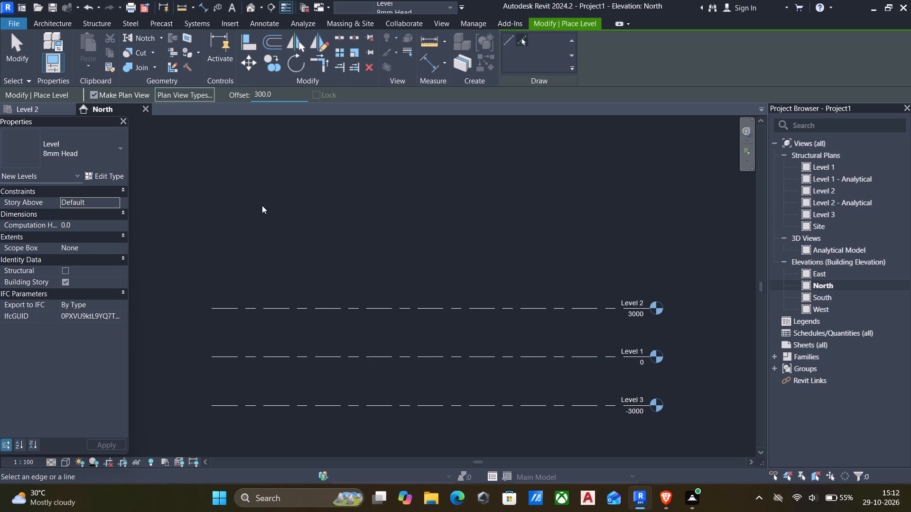
drag(283, 96, 256, 96)
drag(256, 96, 132, 101)
key(3)
key(0)
key(0)
key(0)
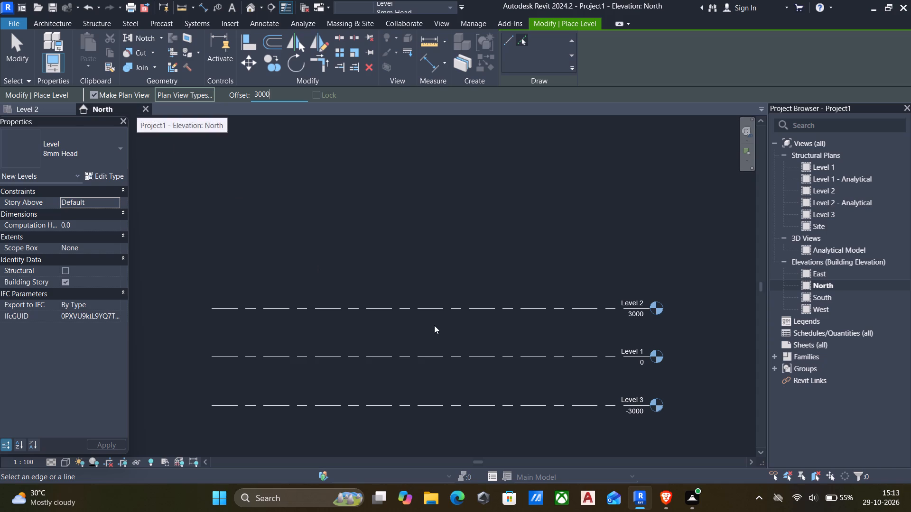
click(383, 305)
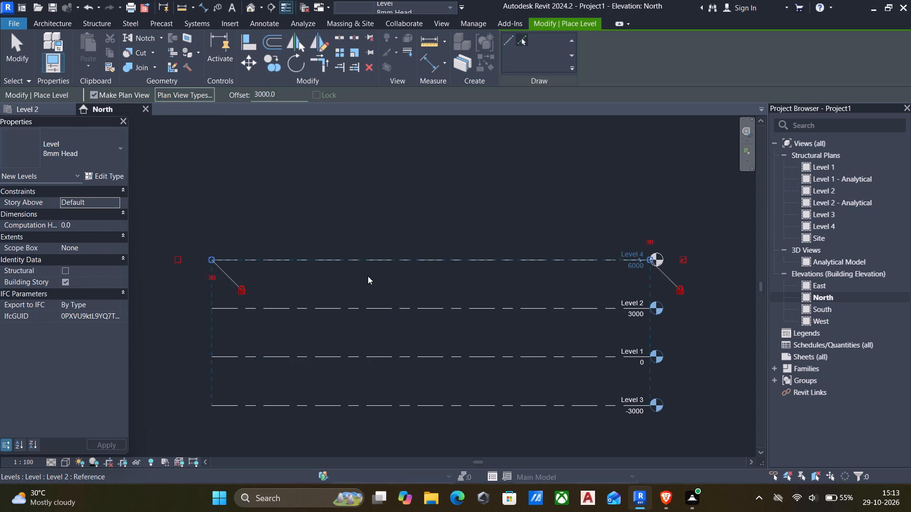
click(356, 259)
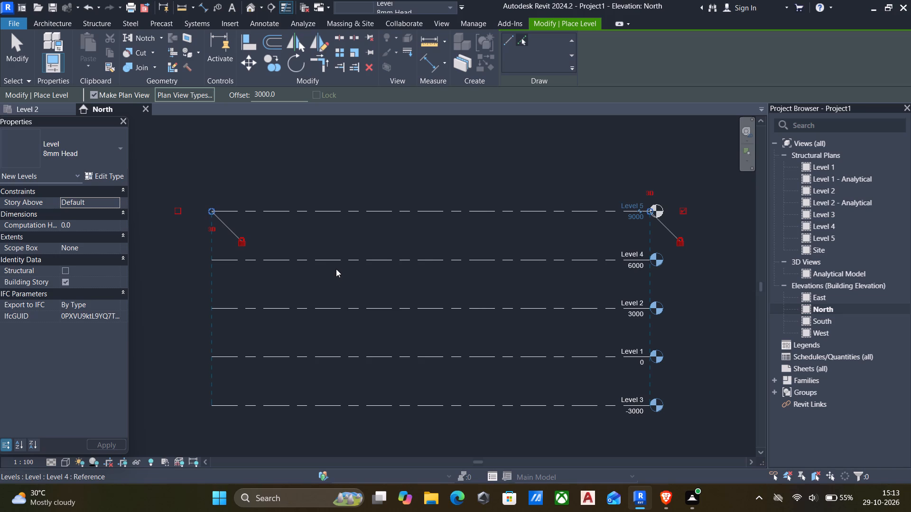
click(313, 206)
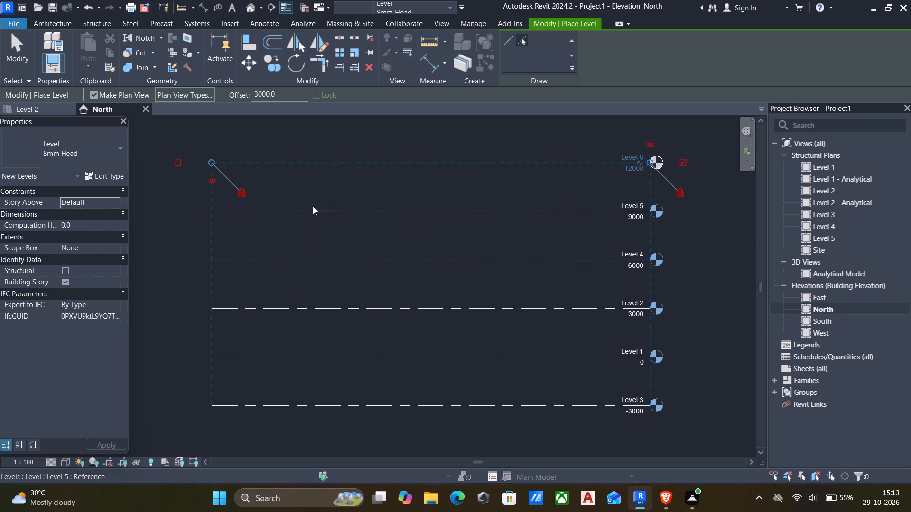
middle_drag(564, 305, 491, 256)
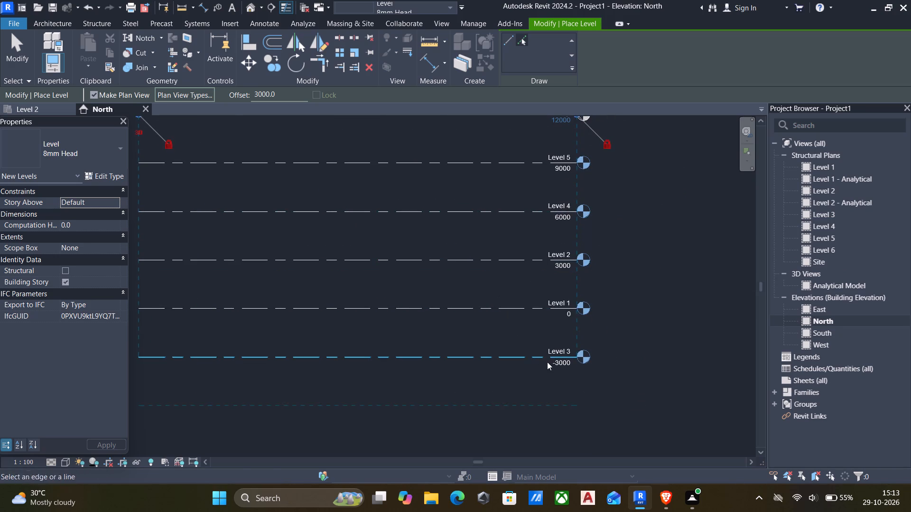
key(Escape)
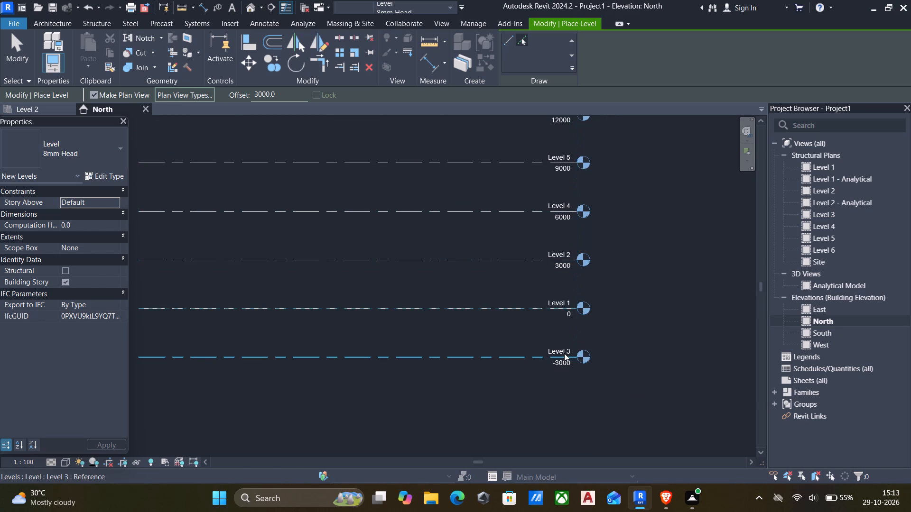
key(Escape)
Rename Level 3 at elevation -3000 to -1-T.O.P and rename its corresponding views as well.
click(558, 353)
click(559, 352)
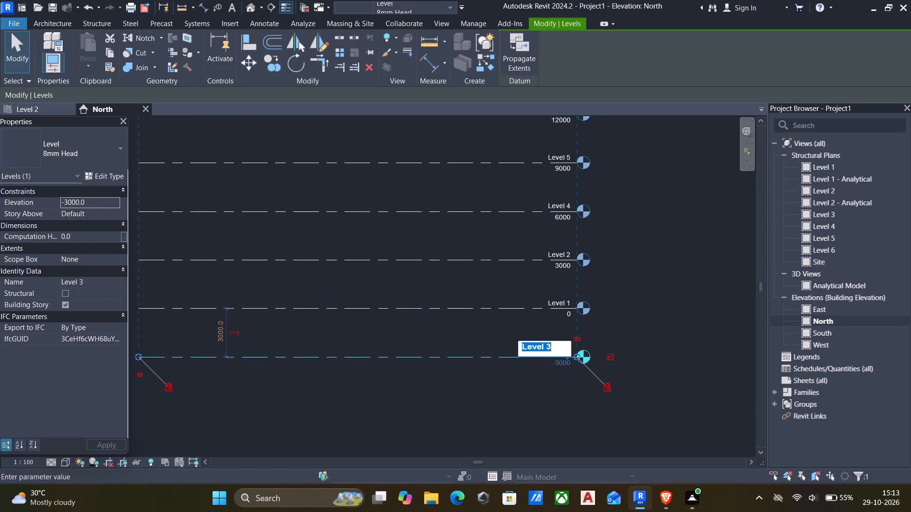
key(BackSpace)
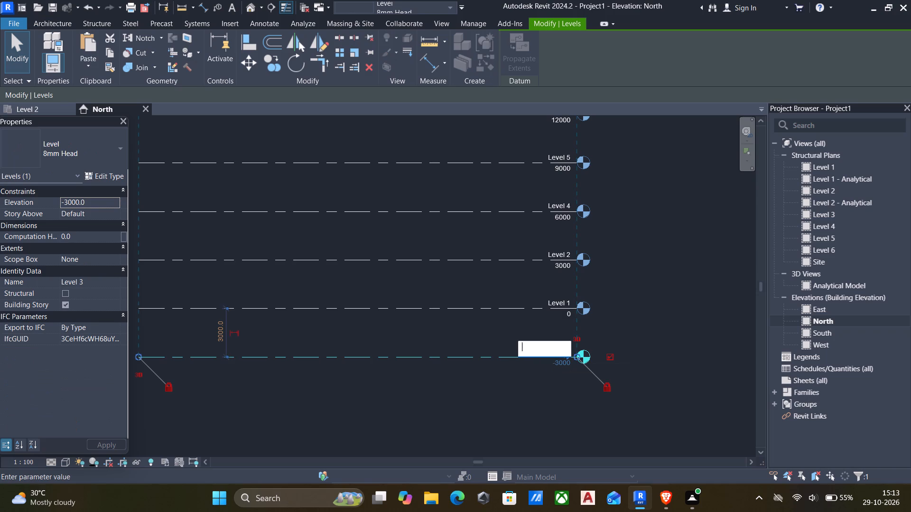
text(-1)
key(minus)
key(t)
text(.O.P)
click(491, 402)
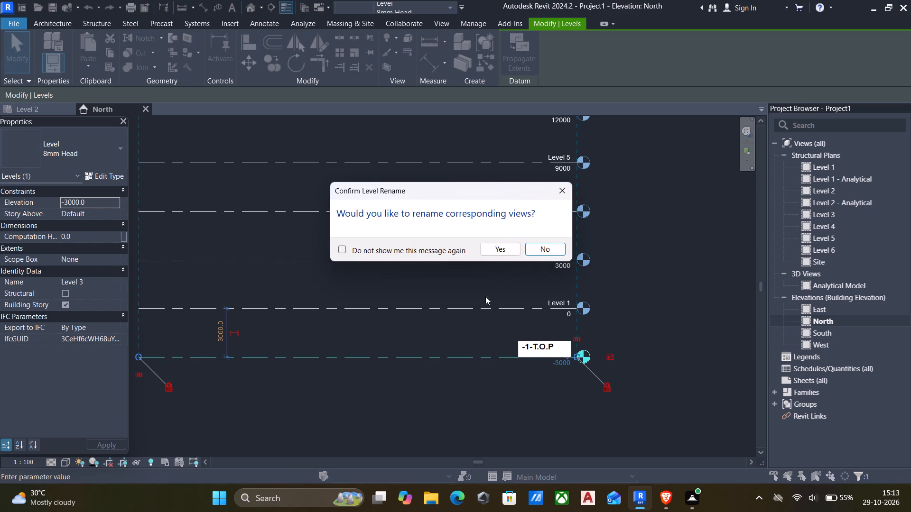
click(506, 247)
Rename Level 1 at elevation 0 to 0-P.L, including its corresponding views.
click(492, 313)
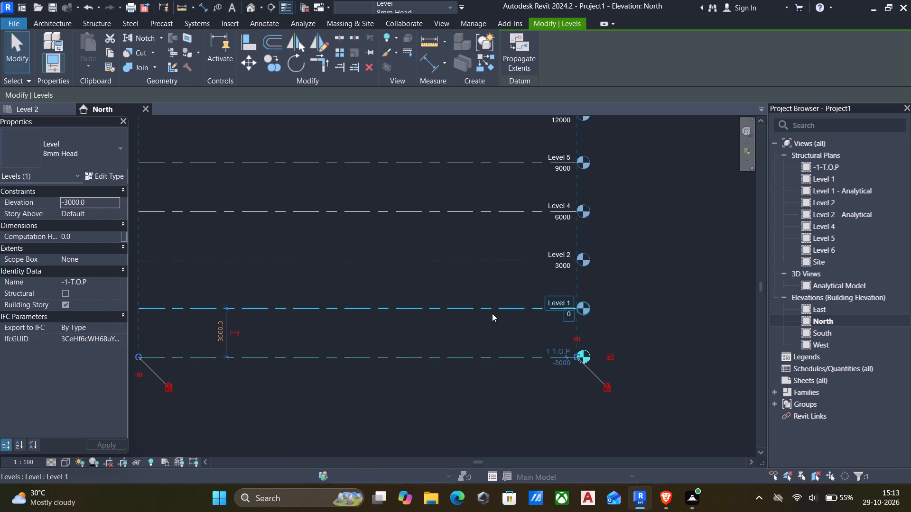
scroll(562, 301, up, 4)
click(562, 301)
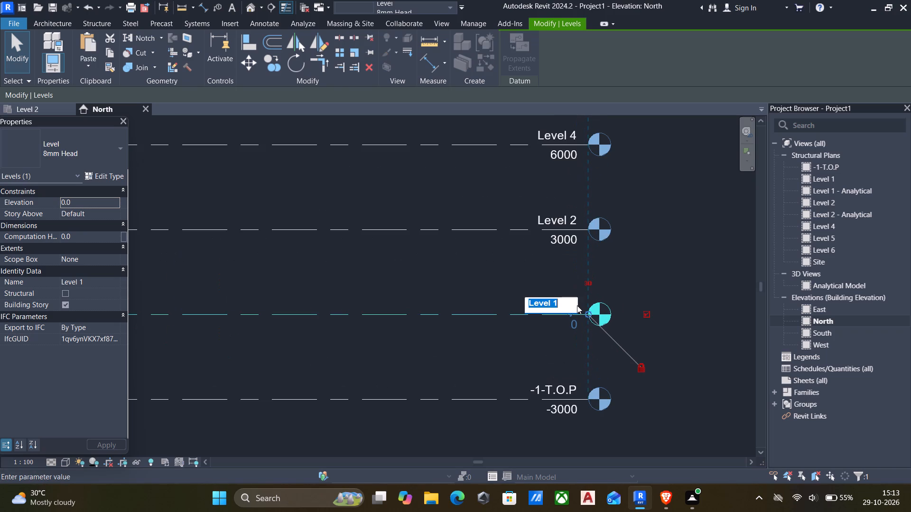
key(BackSpace)
text(0-)
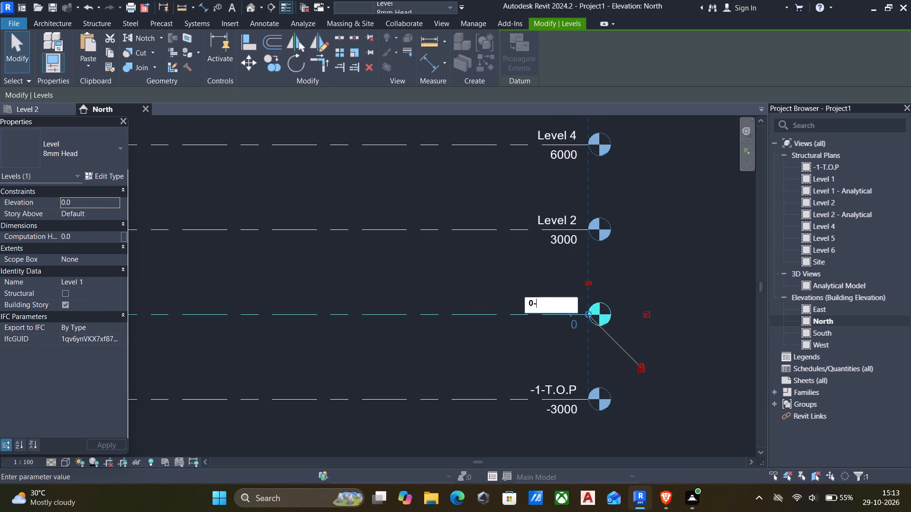
key(p)
text(.L)
click(447, 351)
click(496, 253)
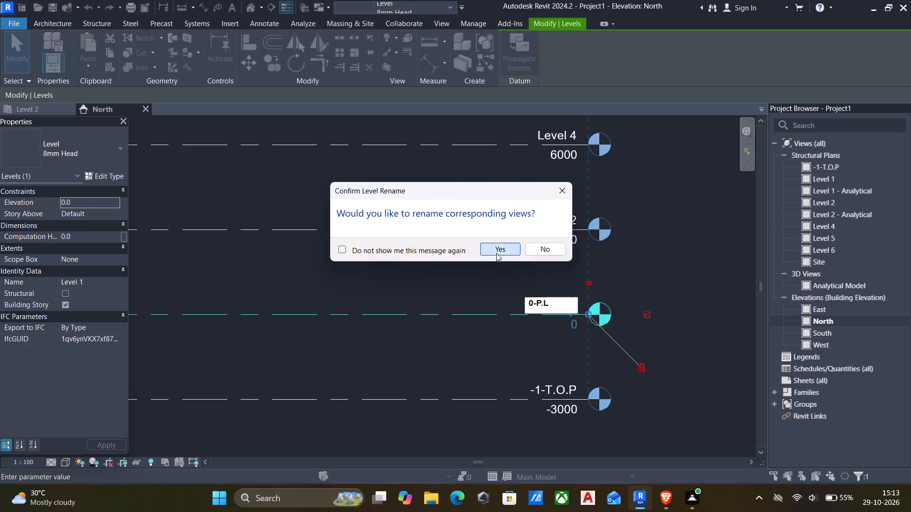
Rename Level 2 at elevation 3000 to 1-1ST FLOOR, including its corresponding views.
click(485, 229)
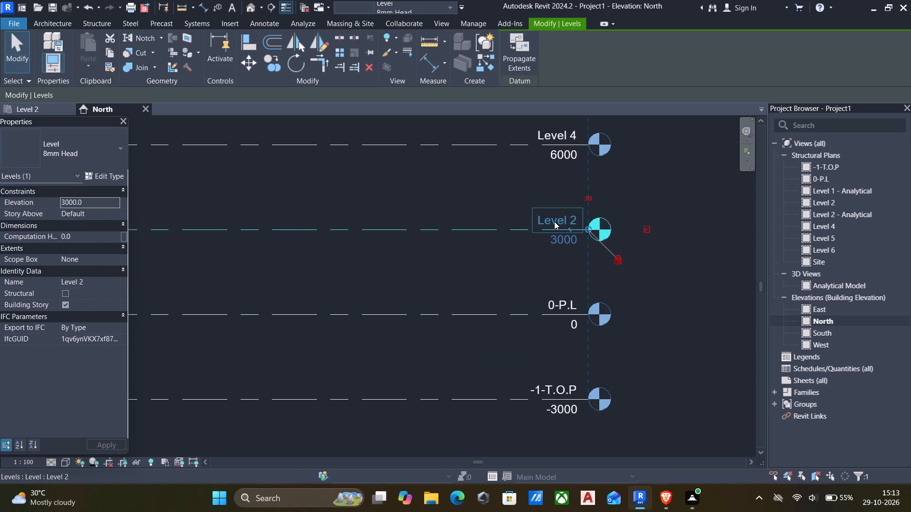
click(554, 221)
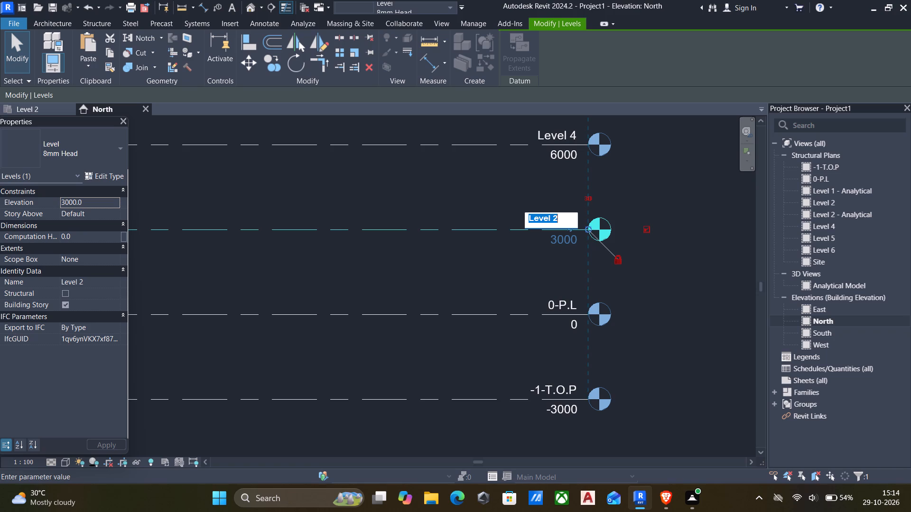
text(1-)
text(1ST)
key(space)
text(FLOOR)
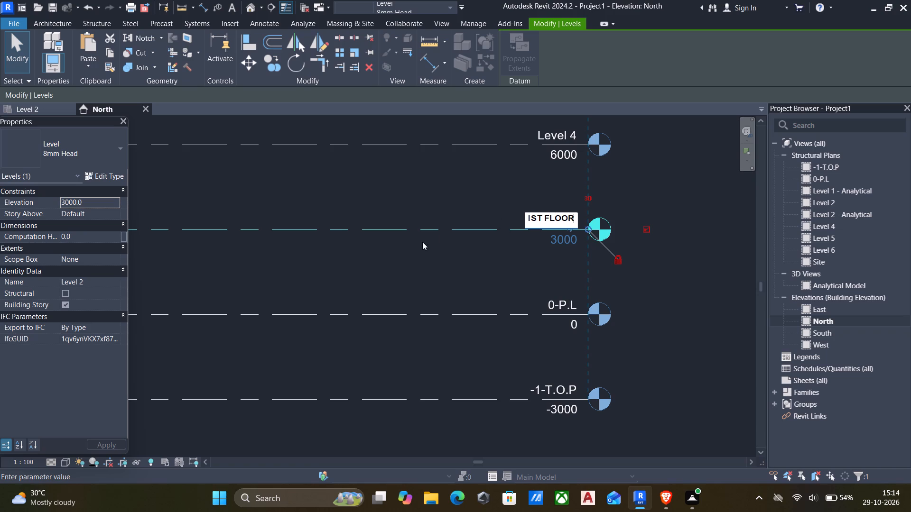
click(426, 266)
click(497, 247)
Rename Level 4 at elevation 6000 to 2-2ND FLOOR, including its corresponding views.
scroll(453, 229, down, 2)
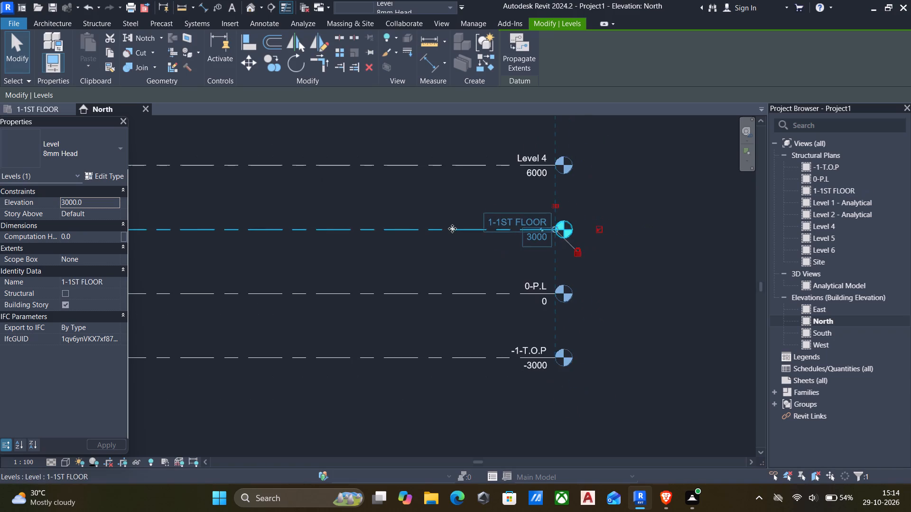
middle_drag(449, 228, 444, 309)
click(466, 248)
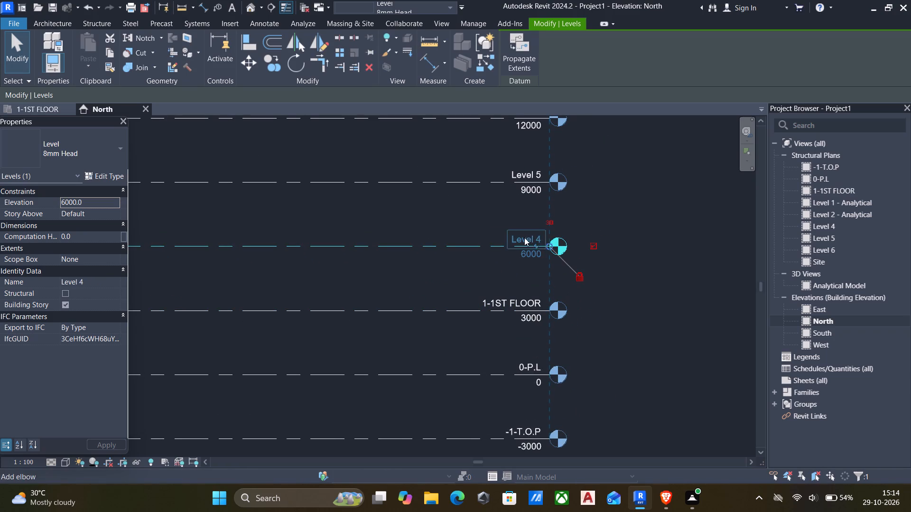
click(524, 238)
key(BackSpace)
key(2)
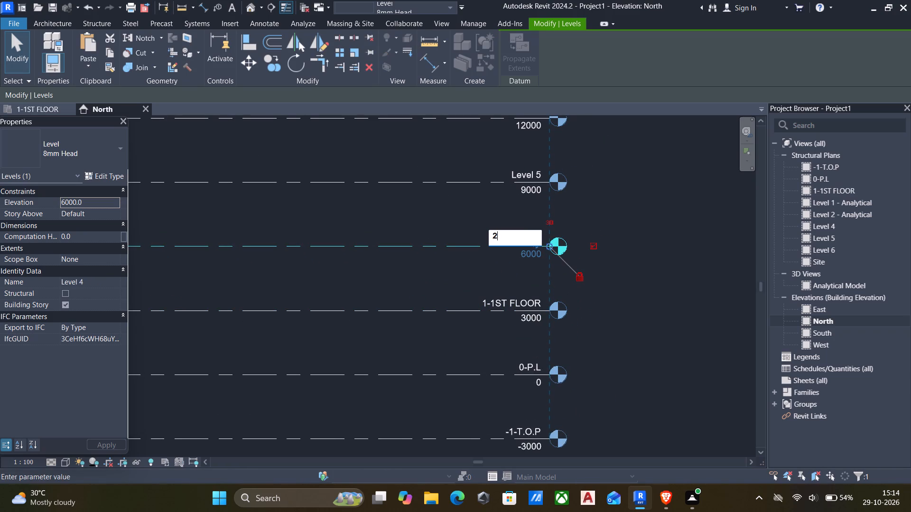
key(minus)
text(2ND)
key(space)
text(FLOOR)
click(417, 275)
click(503, 247)
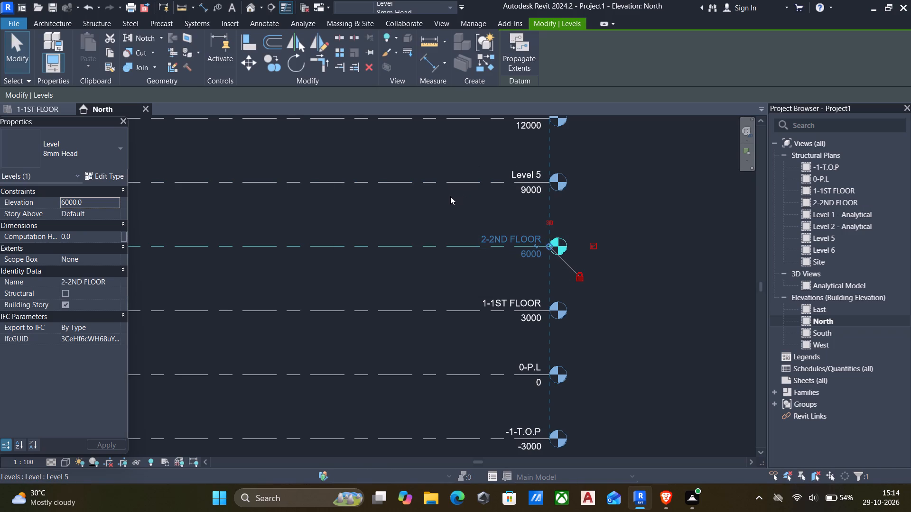
Rename Level 5 at elevation 9000 to 3-3RD FLOOR, including its corresponding views.
scroll(432, 179, down, 2)
click(432, 179)
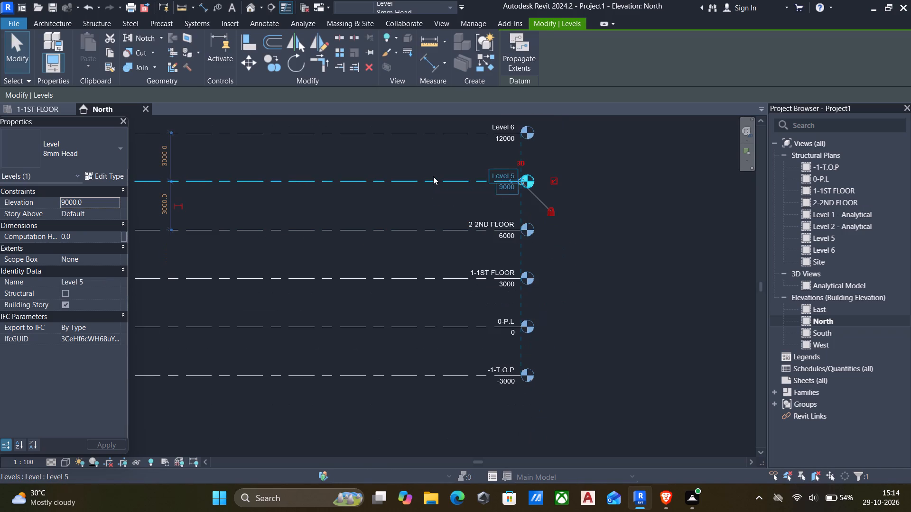
click(492, 173)
key(BackSpace)
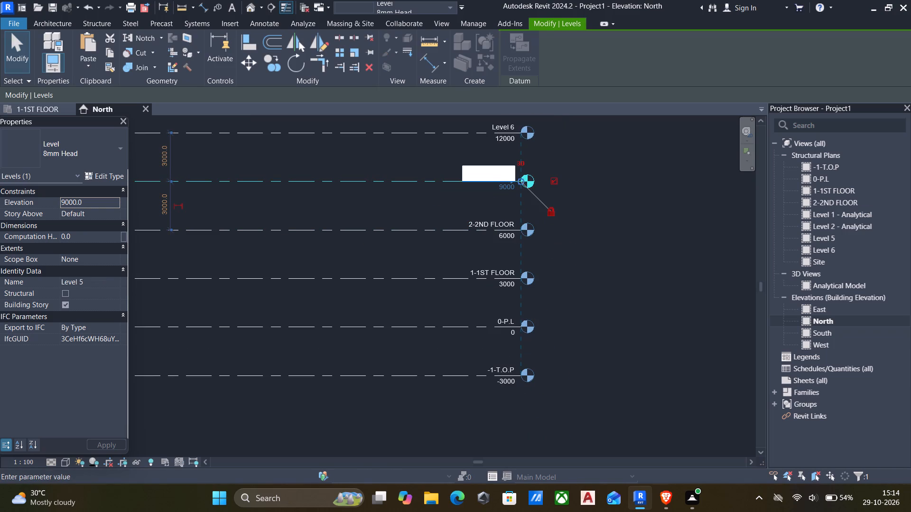
key(minus)
key(BackSpace)
text(3-)
key(3)
text(RD FLOOR)
click(637, 240)
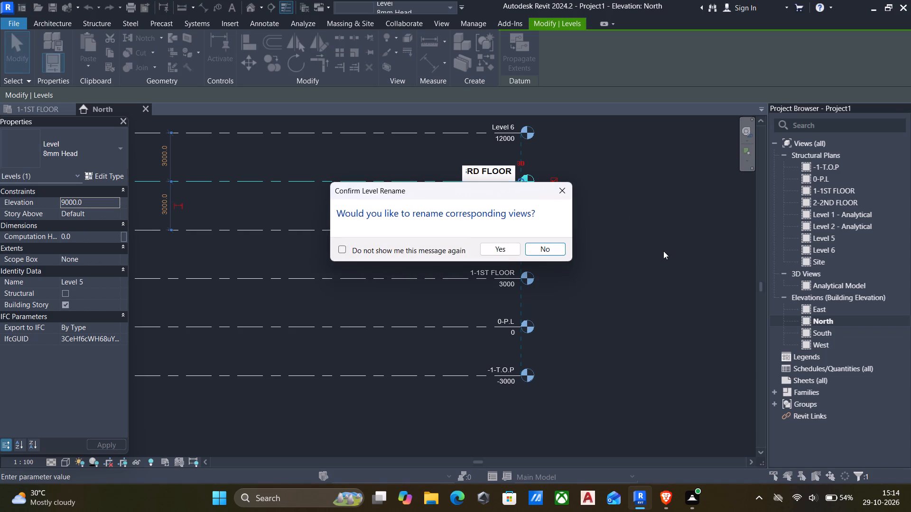
click(506, 252)
Rename Level 6 at elevation 12000 to 4-4TH FLOOR, including its corresponding views, keeping its level head straight.
scroll(591, 281, down, 2)
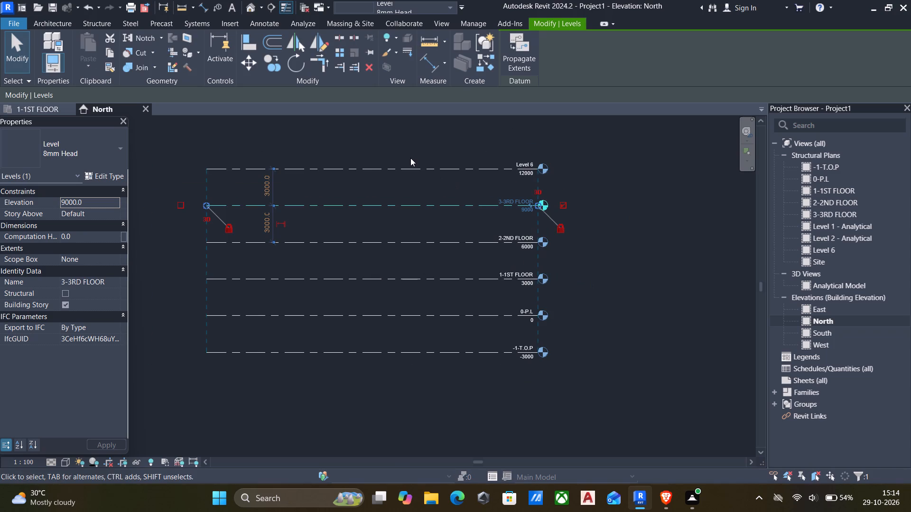
click(414, 165)
click(529, 162)
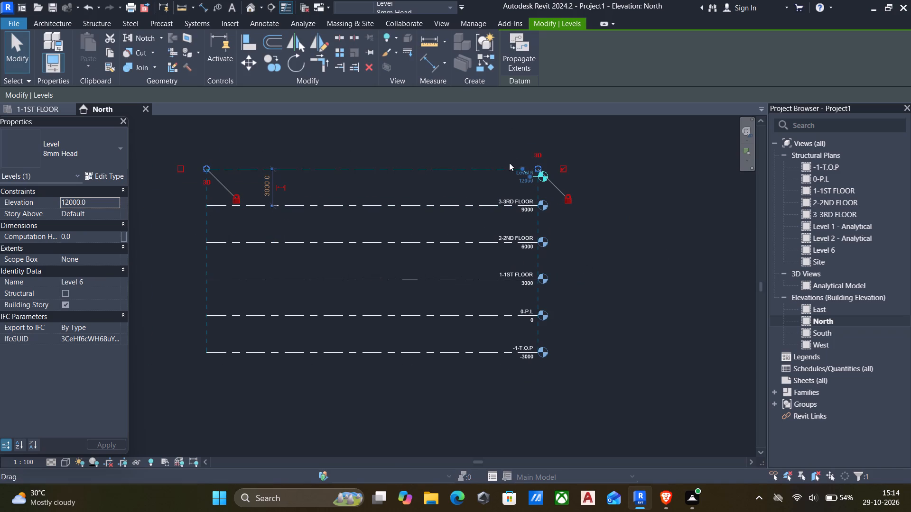
click(494, 170)
scroll(522, 175, up, 4)
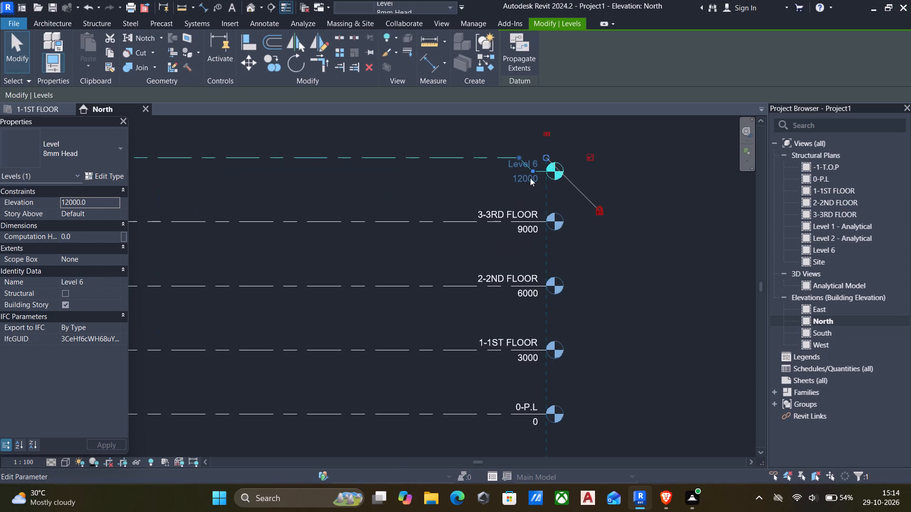
drag(531, 171, 526, 155)
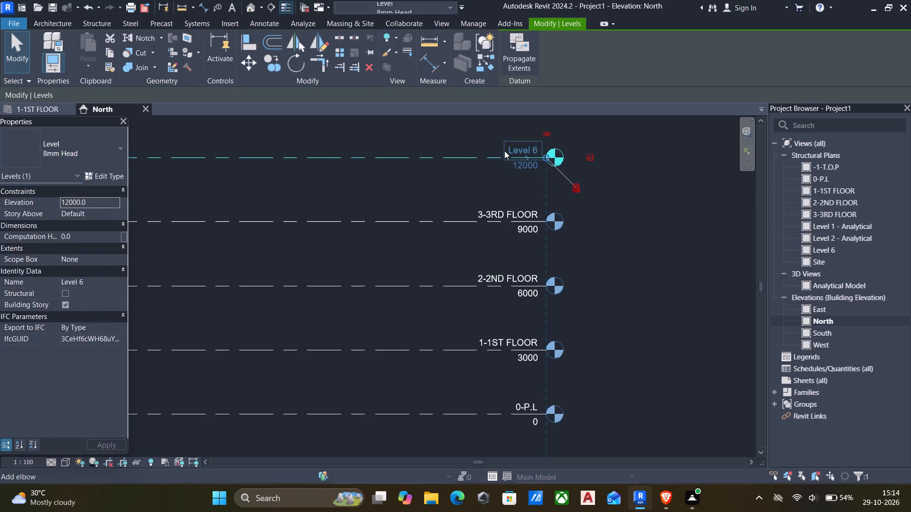
click(519, 150)
key(BackSpace)
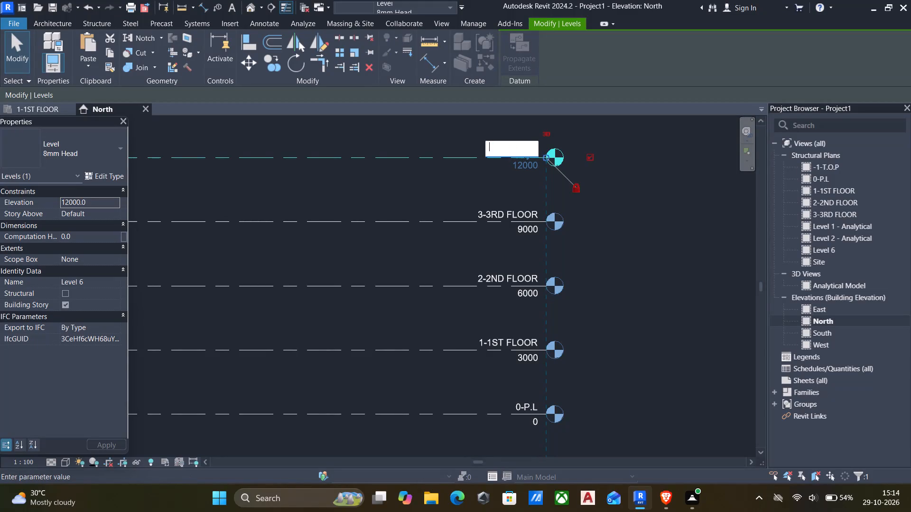
text(4-)
key(4)
text(TH)
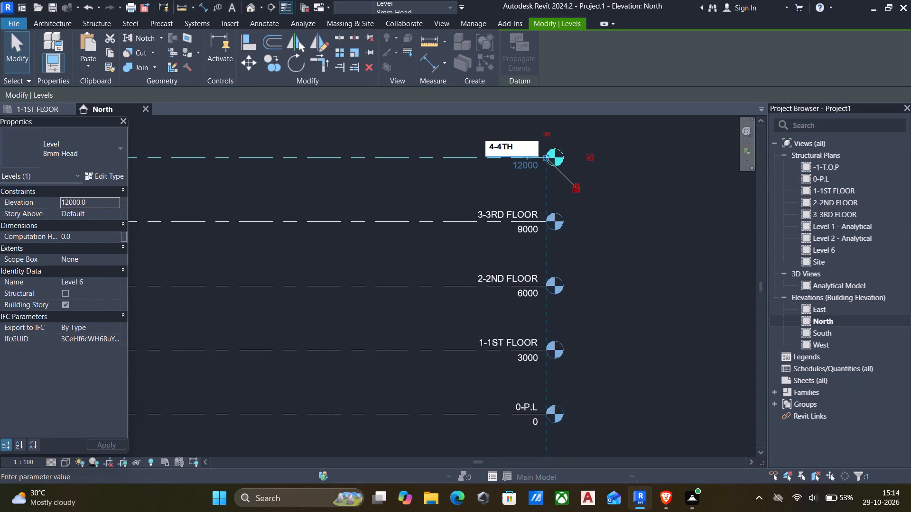
key(space)
text(FLOOR)
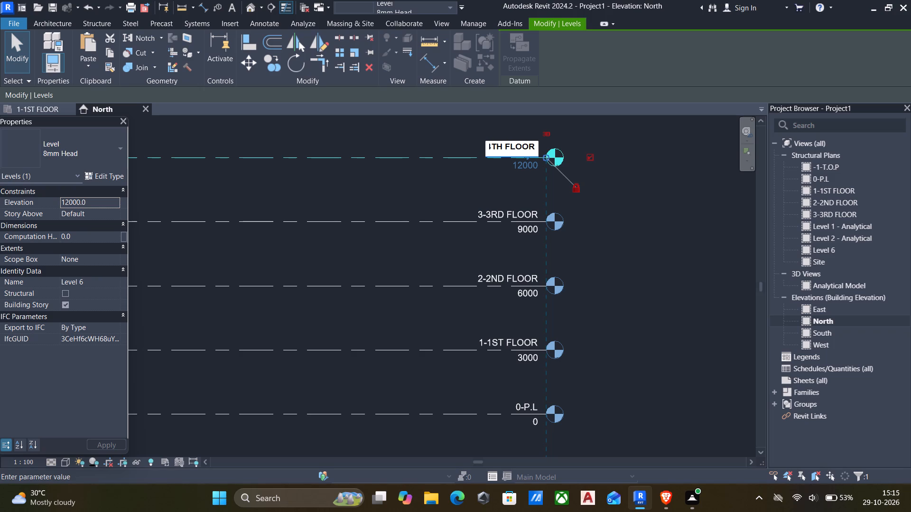
click(596, 228)
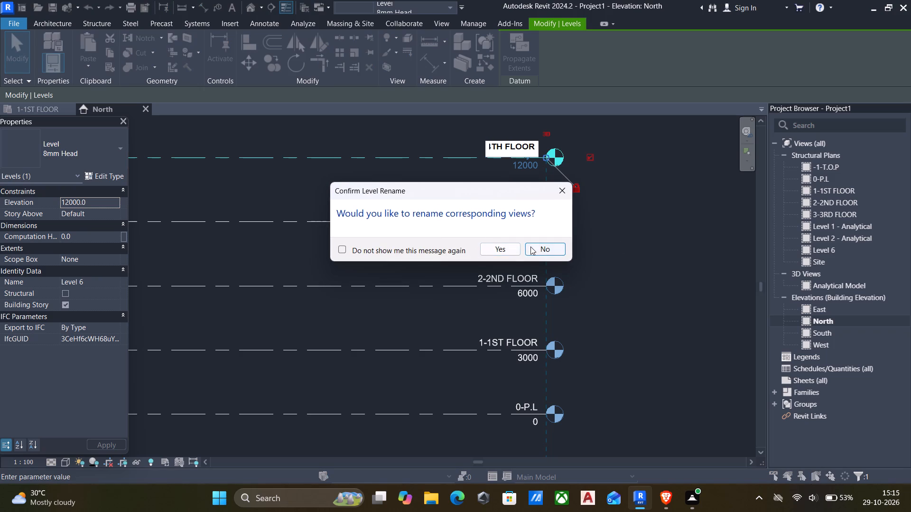
click(507, 248)
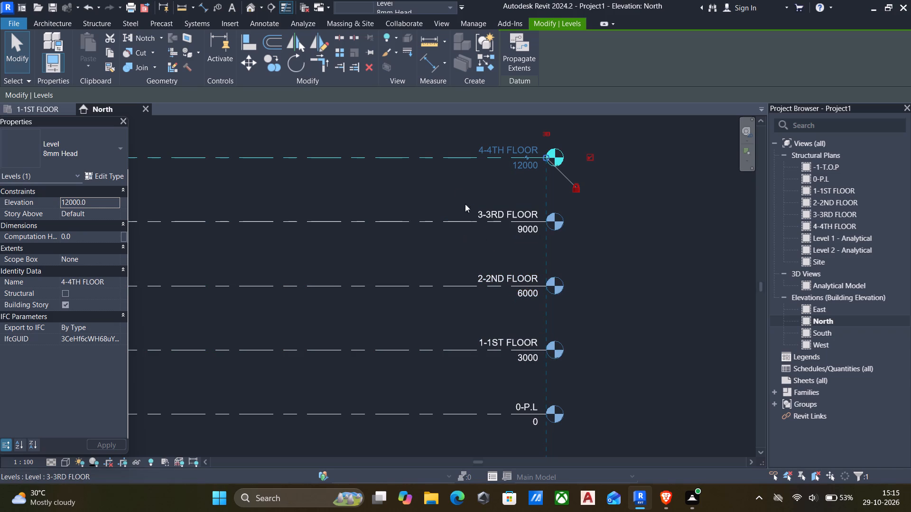
scroll(442, 188, down, 7)
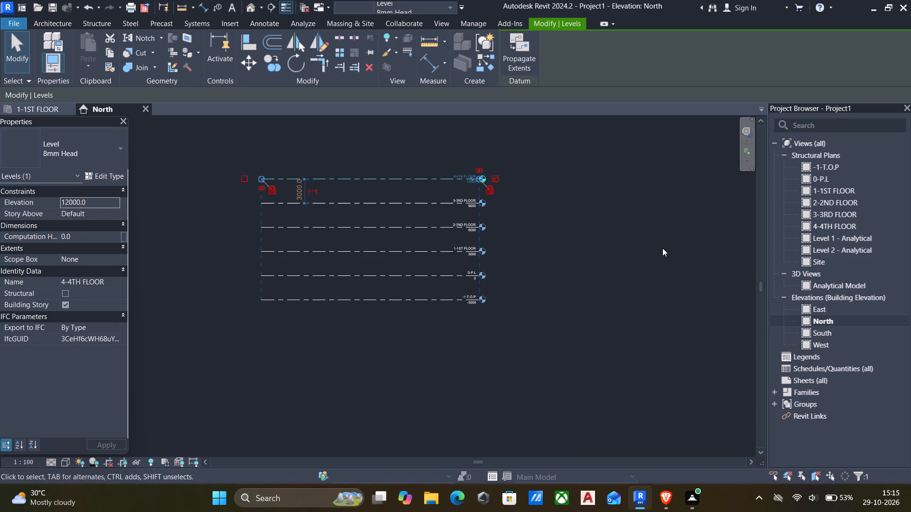
click(662, 248)
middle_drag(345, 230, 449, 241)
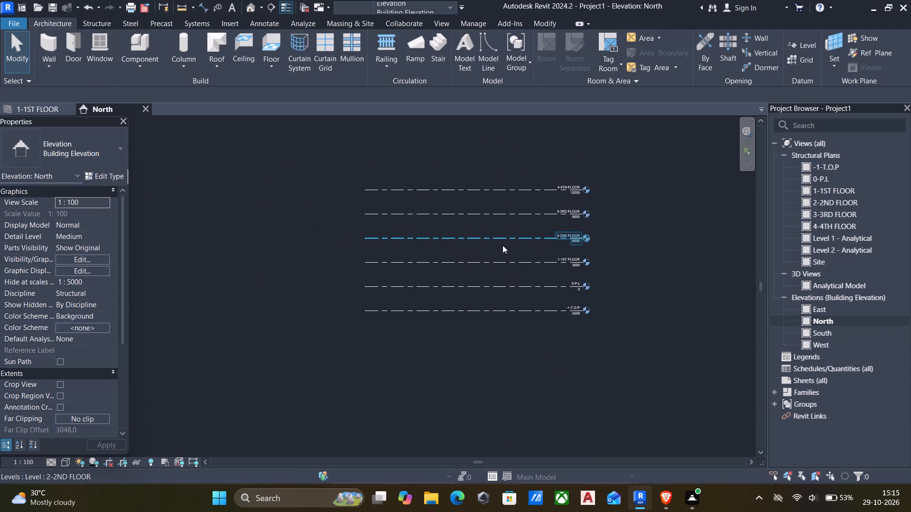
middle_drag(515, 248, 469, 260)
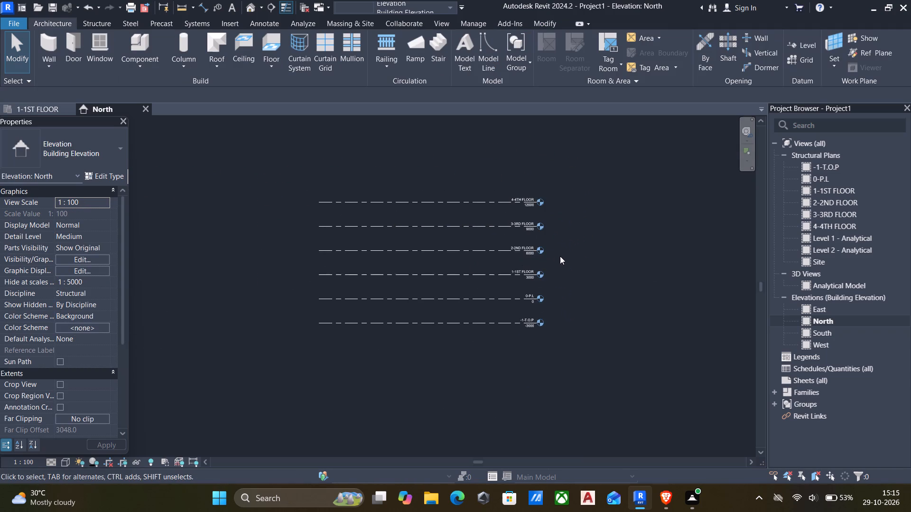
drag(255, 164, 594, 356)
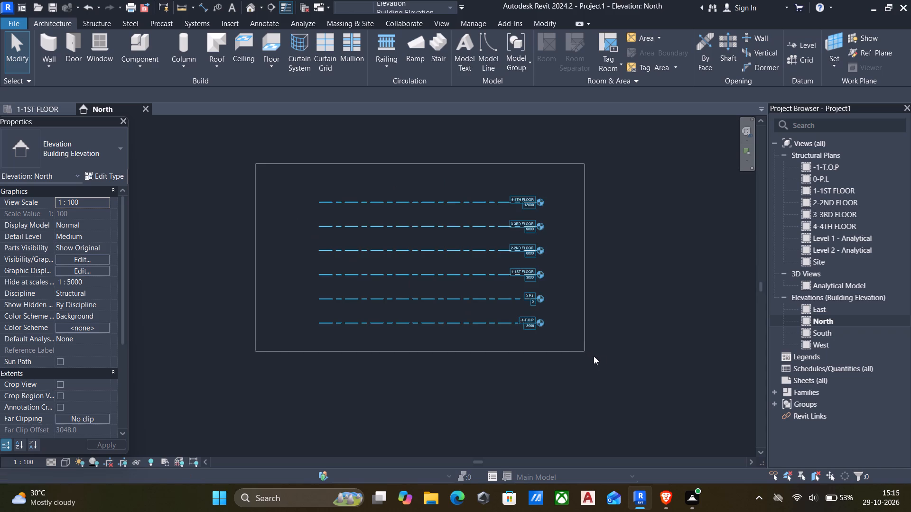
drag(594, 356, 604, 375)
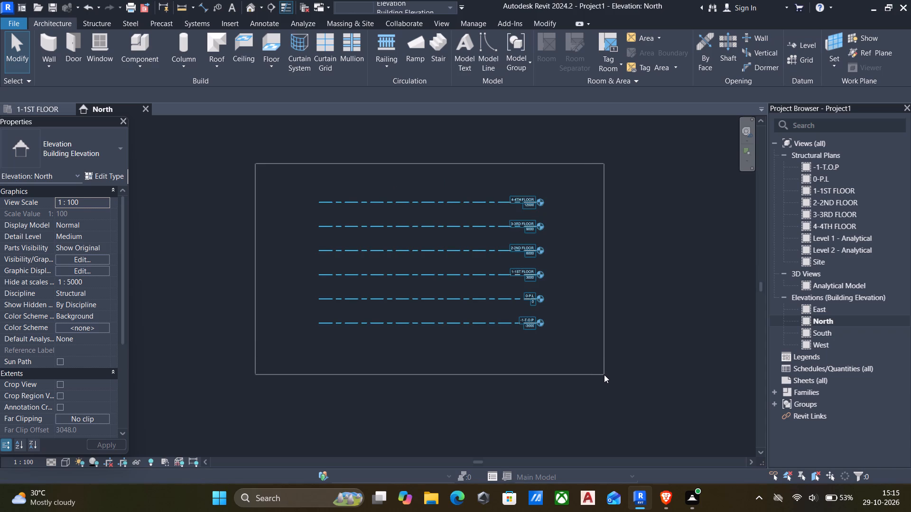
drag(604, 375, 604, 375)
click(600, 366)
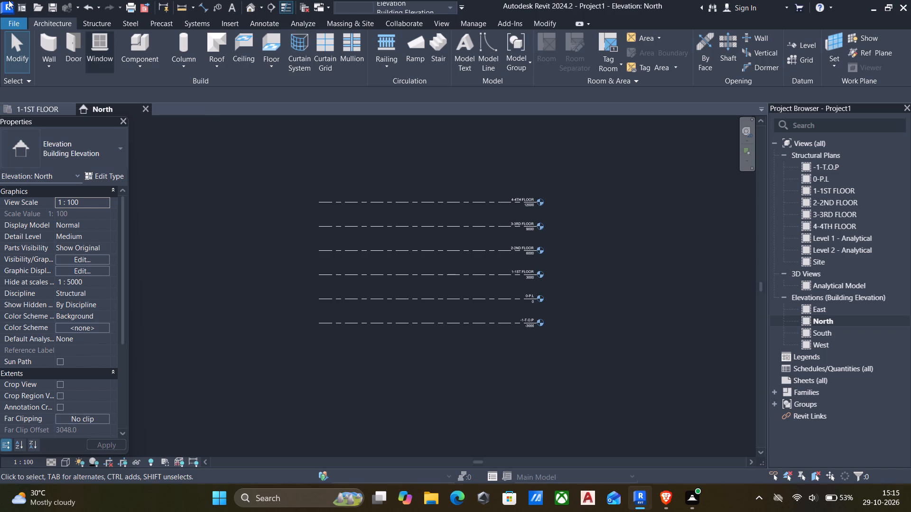
Open the -1-T.O.P structural plan.
click(38, 23)
click(108, 19)
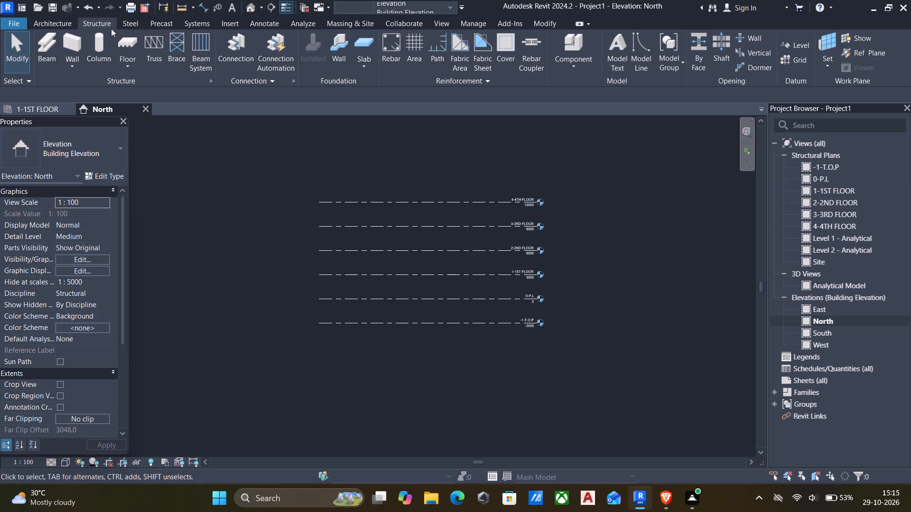
double_click(805, 166)
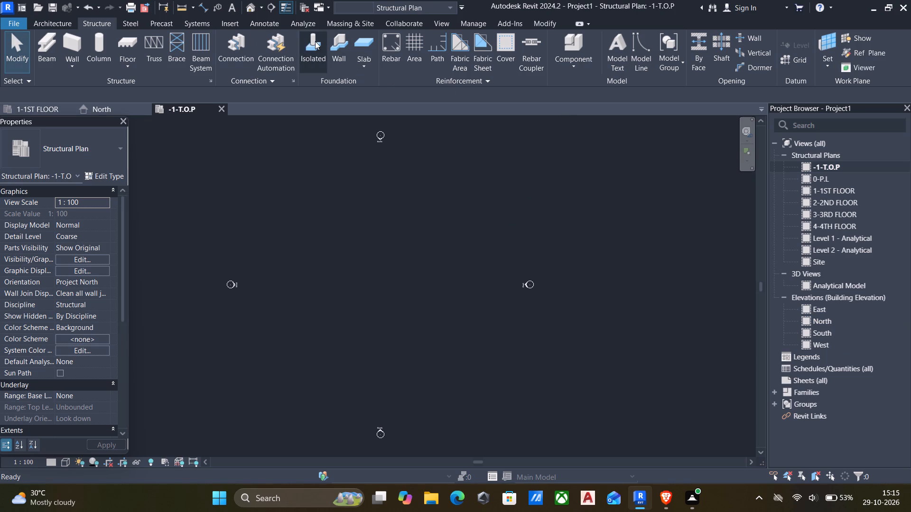
Start an isolated foundation and duplicate the M_Footing-Rectangular 1800 x 1200 x 450mm type as 650X2200X2600.
click(315, 41)
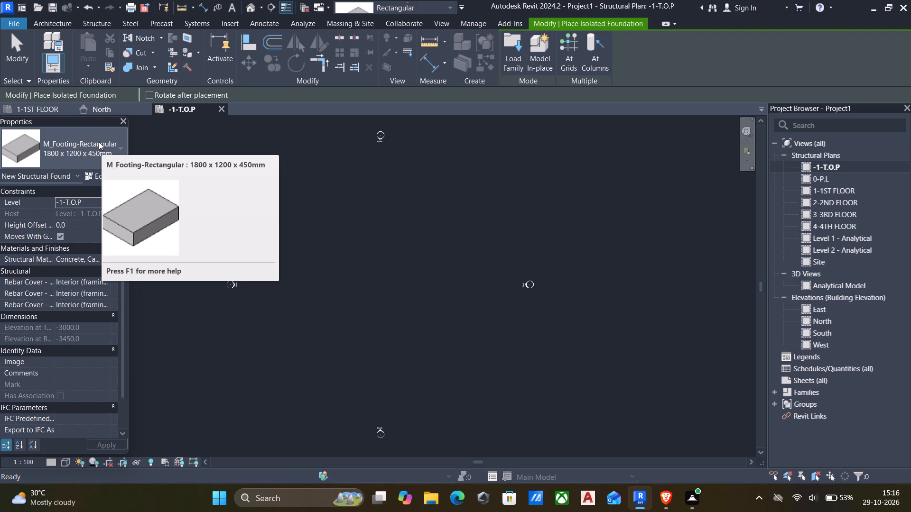
click(100, 178)
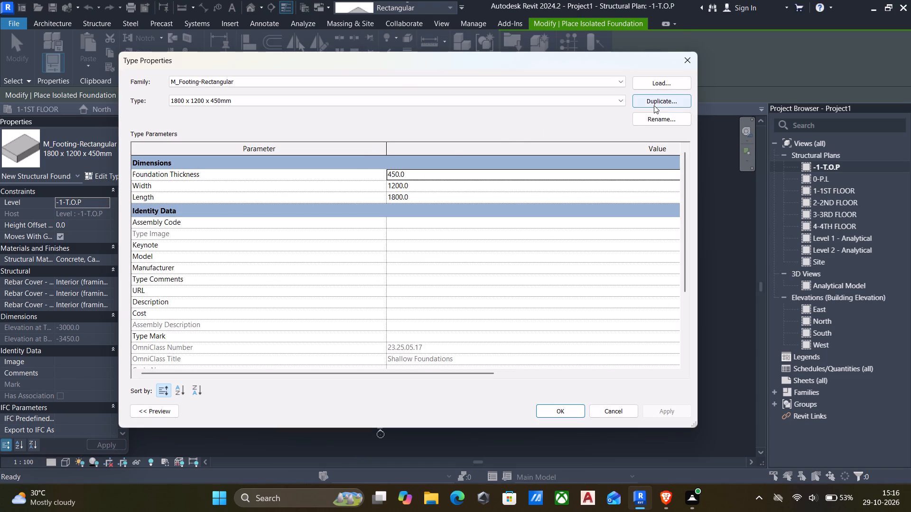
click(654, 101)
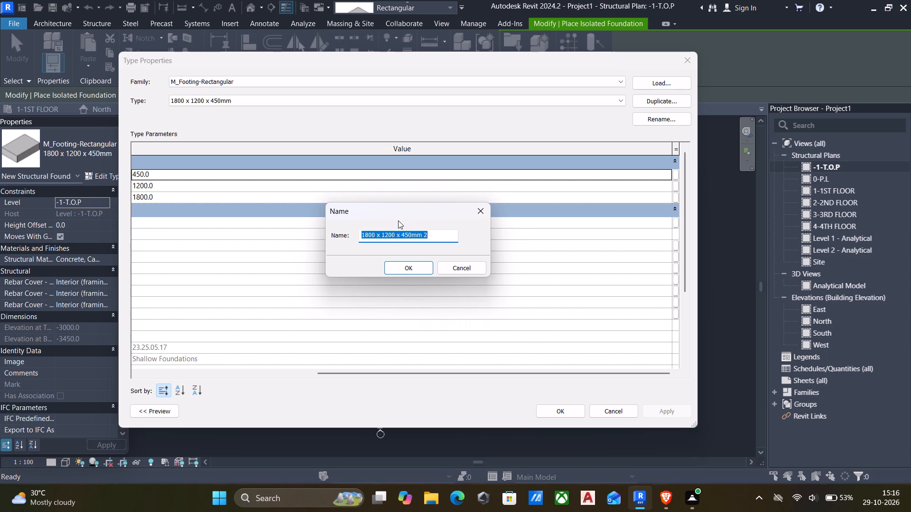
key(BackSpace)
text(650)
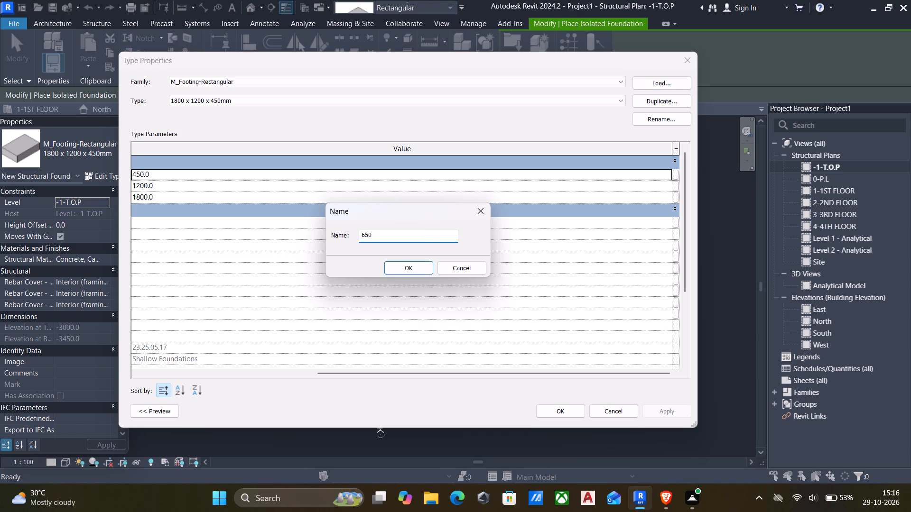
key(x)
text(2200)
key(x)
text(2600)
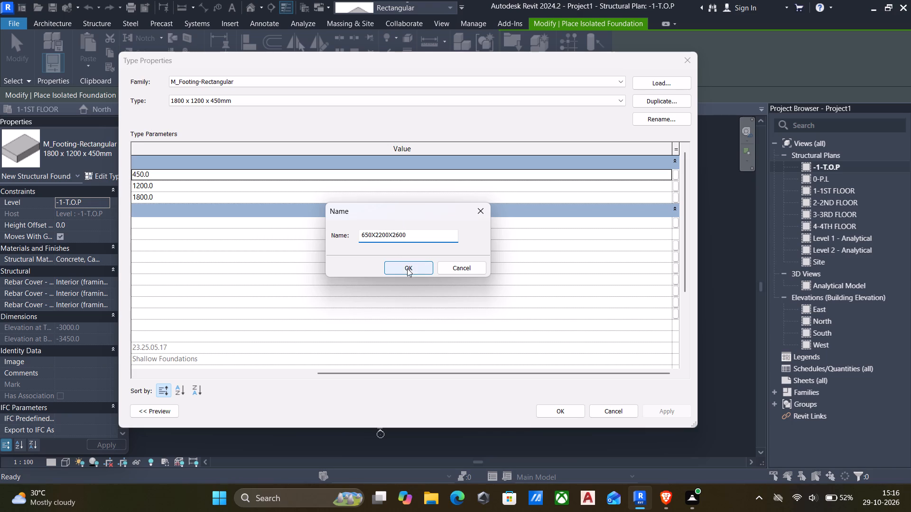
click(407, 271)
Set the new footing type's foundation thickness to 650, width to 2200 and length to 2600, and apply the changes.
click(178, 178)
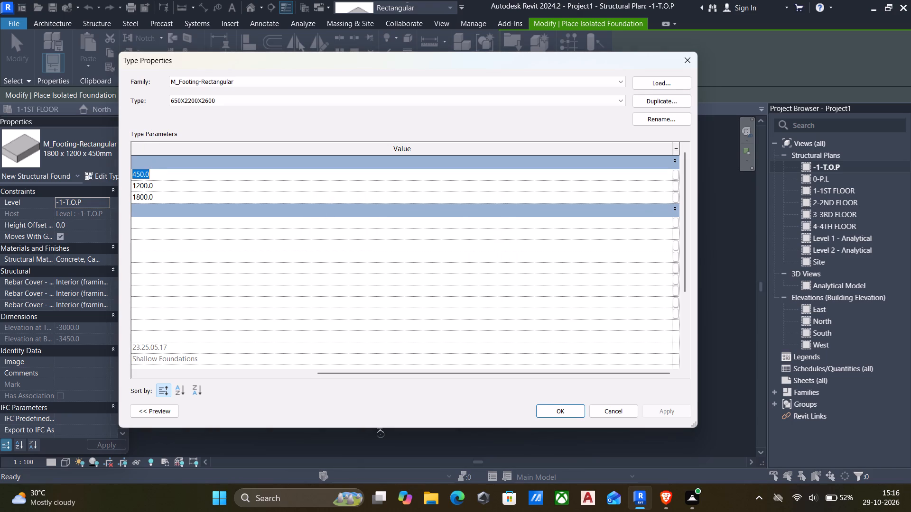
text(650)
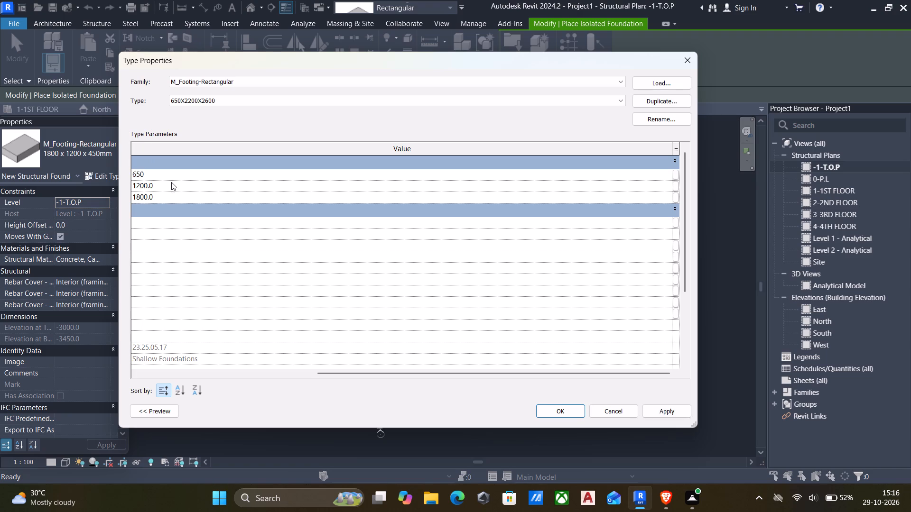
click(171, 182)
text(2200)
click(161, 196)
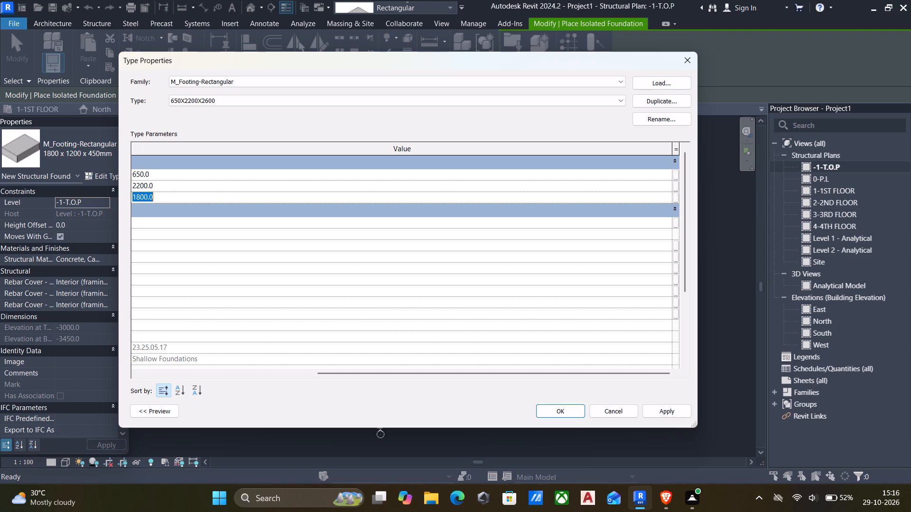
text(2600)
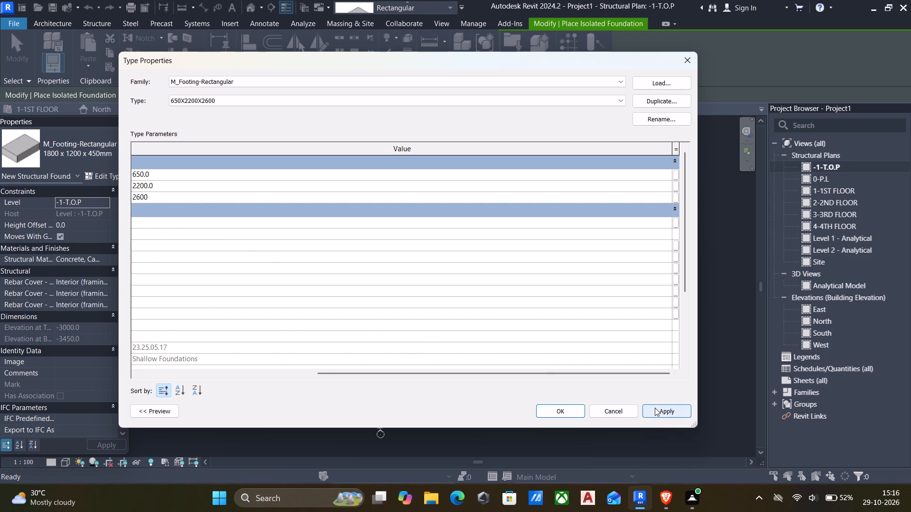
click(655, 408)
click(574, 410)
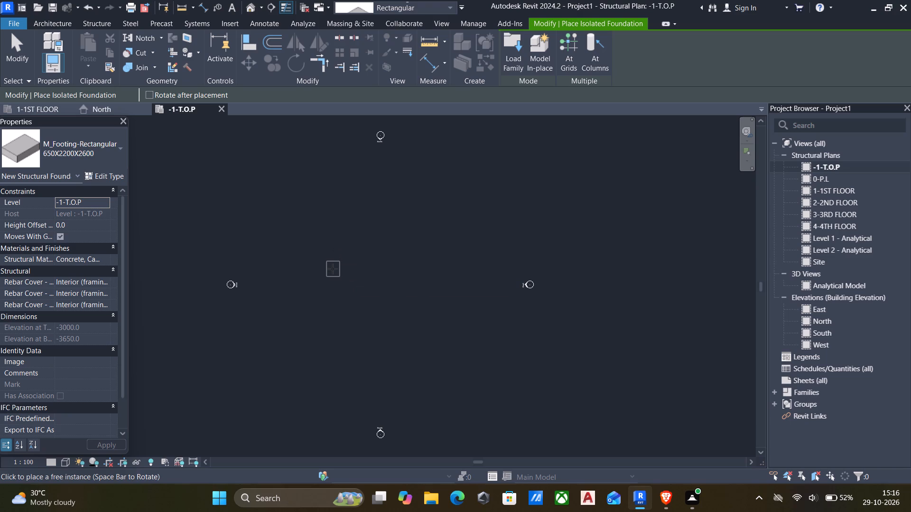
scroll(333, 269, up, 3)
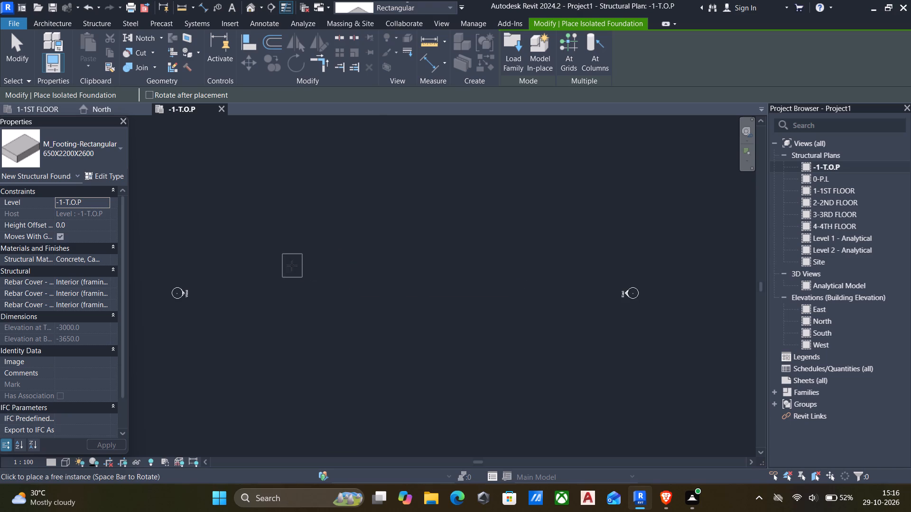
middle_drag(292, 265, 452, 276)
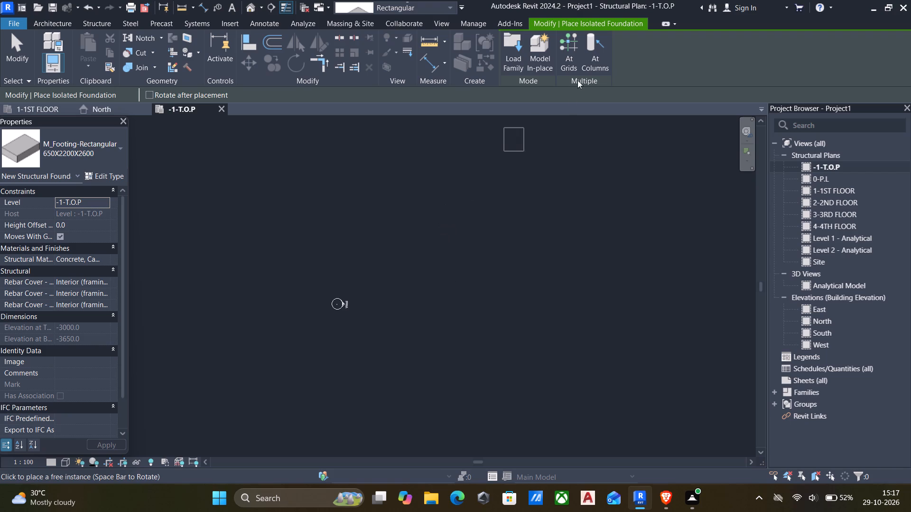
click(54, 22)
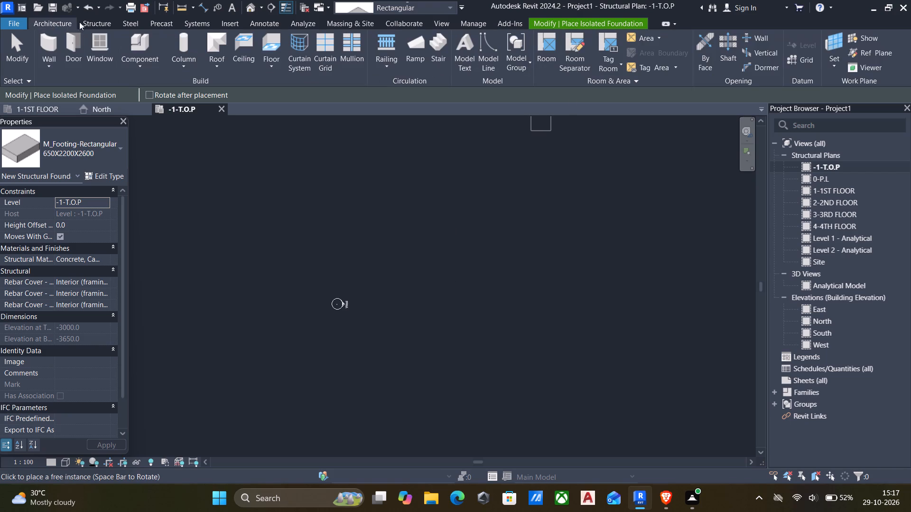
Draw the first vertical grid line between the elevation markers on the -1-T.O.P plan, with its bubble at the north end.
click(796, 57)
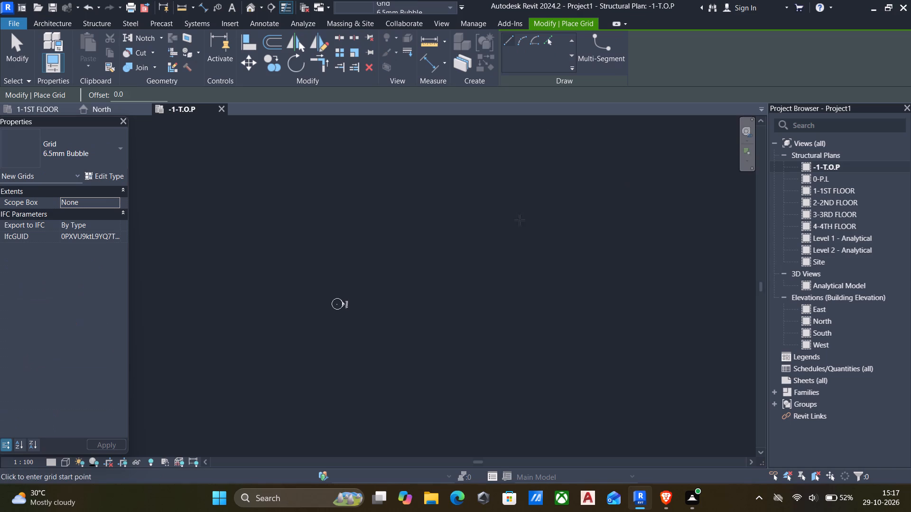
scroll(511, 216, down, 6)
scroll(511, 218, up, 5)
middle_drag(505, 219, 498, 221)
scroll(505, 219, up, 1)
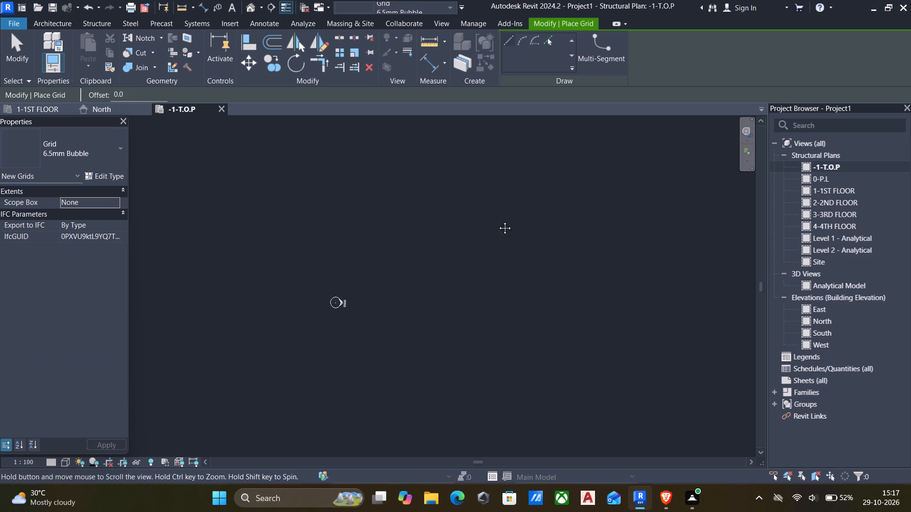
middle_drag(498, 221, 403, 191)
click(332, 160)
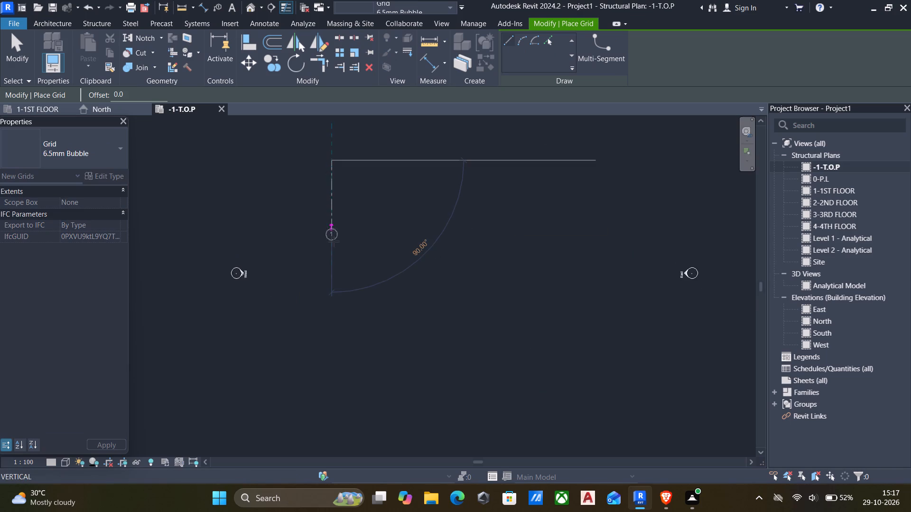
key(Escape)
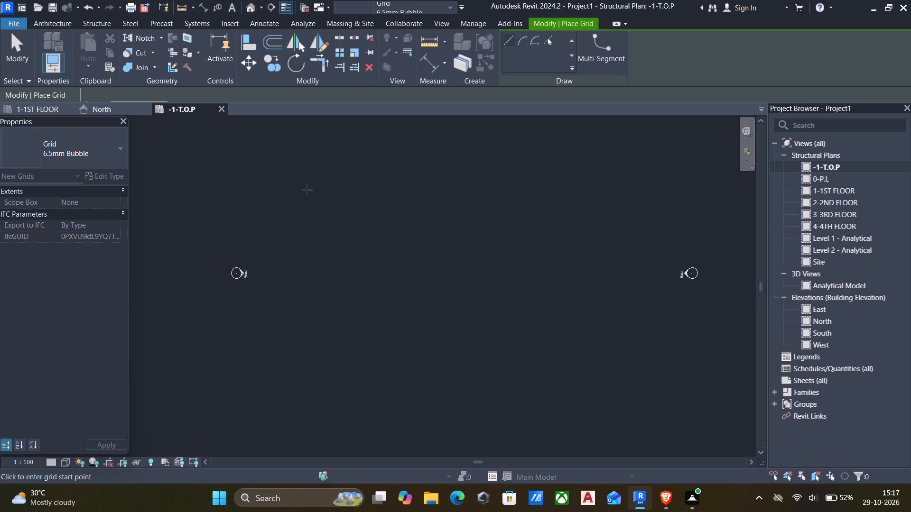
click(299, 183)
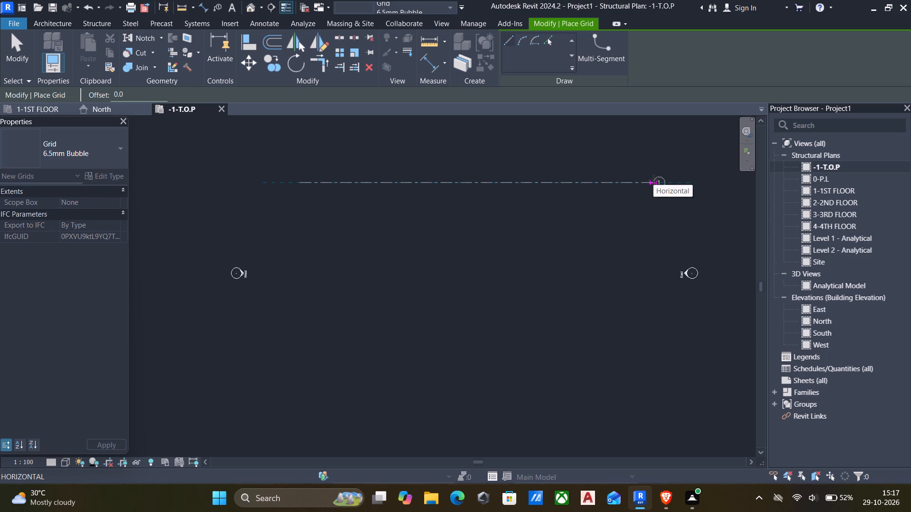
key(Escape)
scroll(549, 267, down, 6)
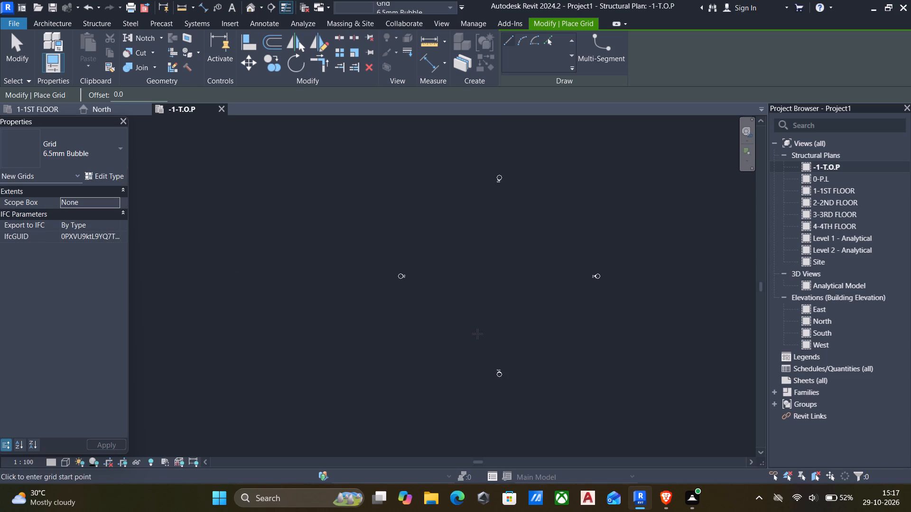
scroll(475, 335, up, 5)
click(463, 335)
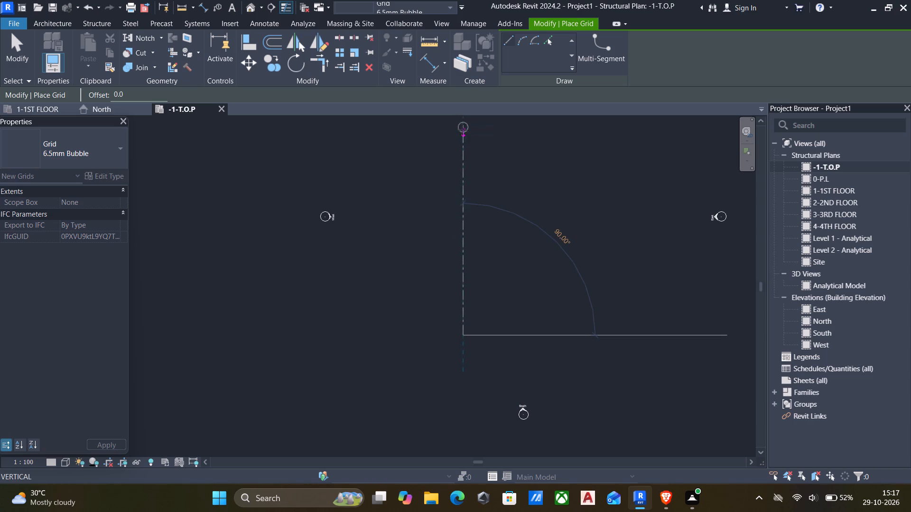
click(462, 129)
key(Escape)
middle_drag(504, 182, 436, 233)
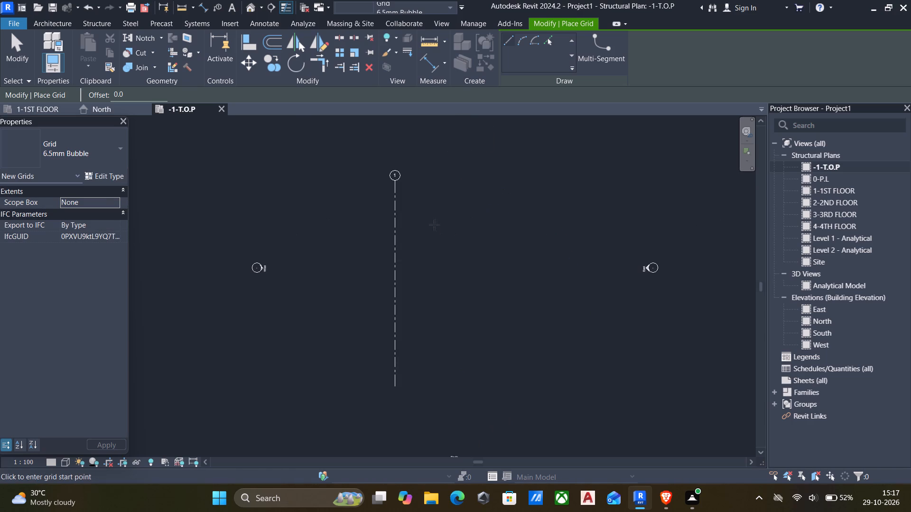
key(Escape)
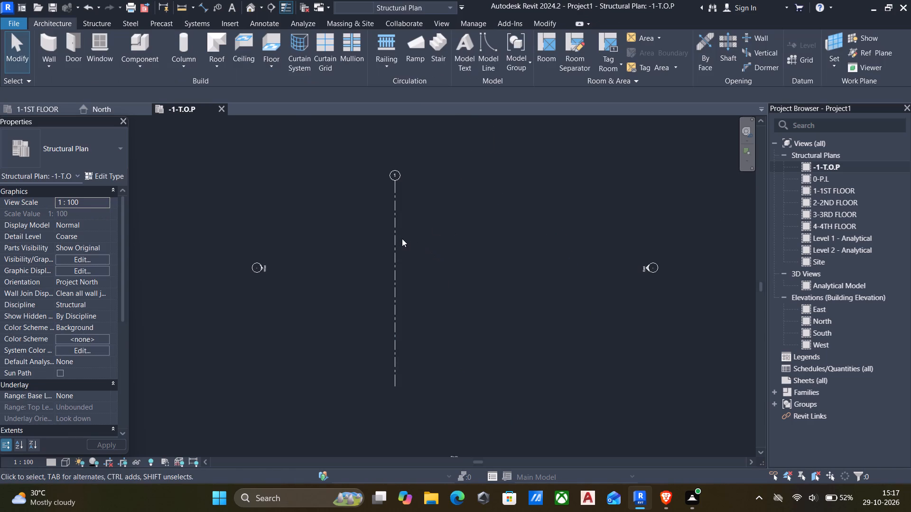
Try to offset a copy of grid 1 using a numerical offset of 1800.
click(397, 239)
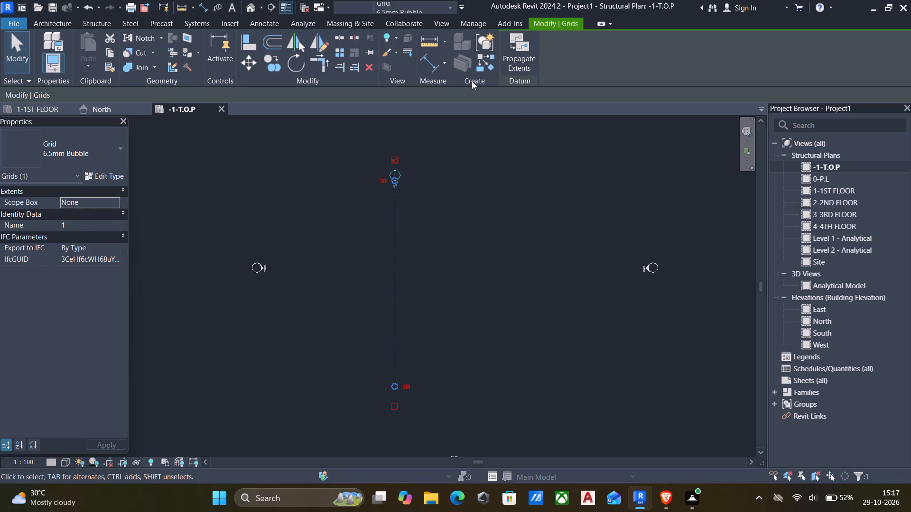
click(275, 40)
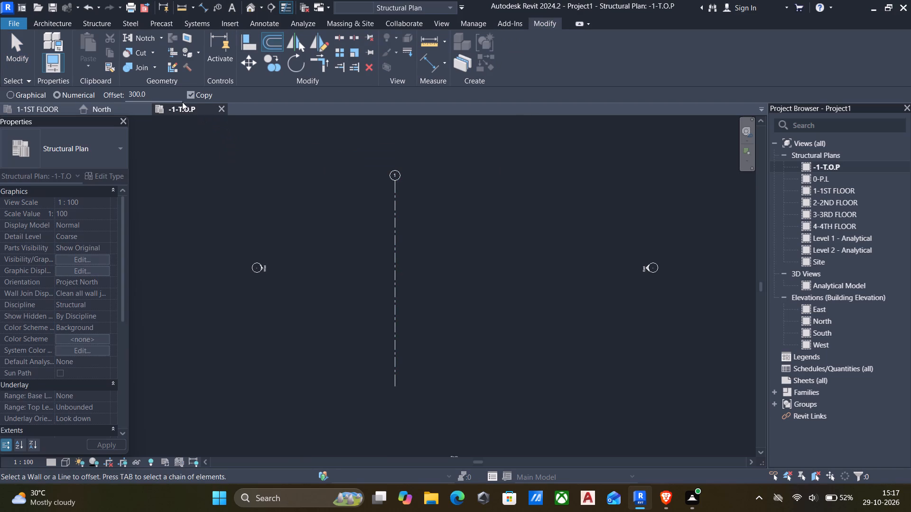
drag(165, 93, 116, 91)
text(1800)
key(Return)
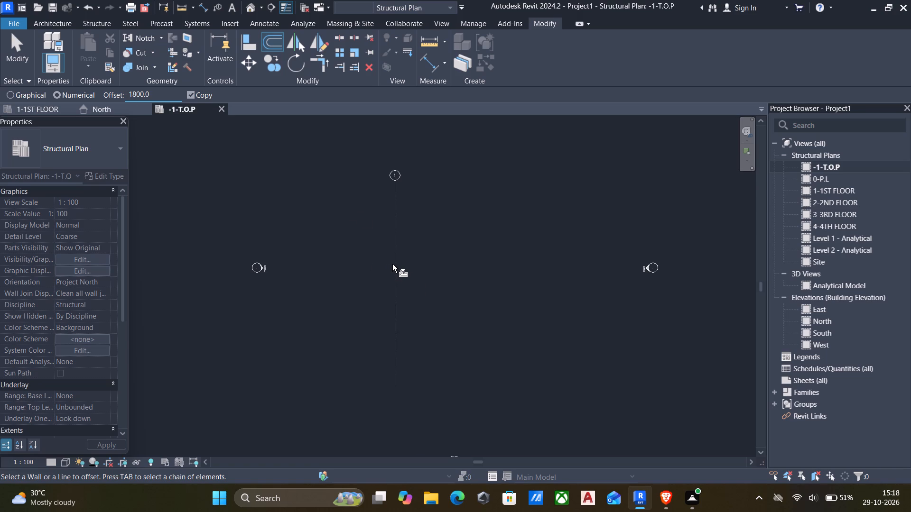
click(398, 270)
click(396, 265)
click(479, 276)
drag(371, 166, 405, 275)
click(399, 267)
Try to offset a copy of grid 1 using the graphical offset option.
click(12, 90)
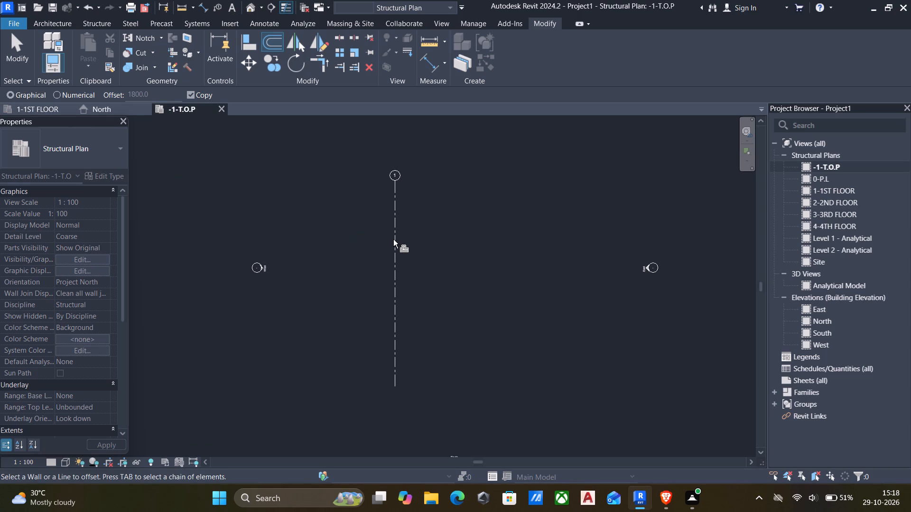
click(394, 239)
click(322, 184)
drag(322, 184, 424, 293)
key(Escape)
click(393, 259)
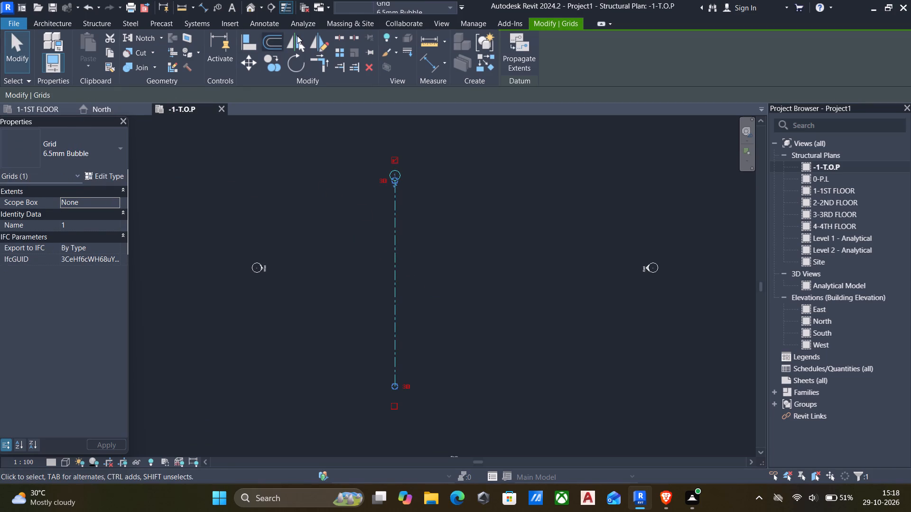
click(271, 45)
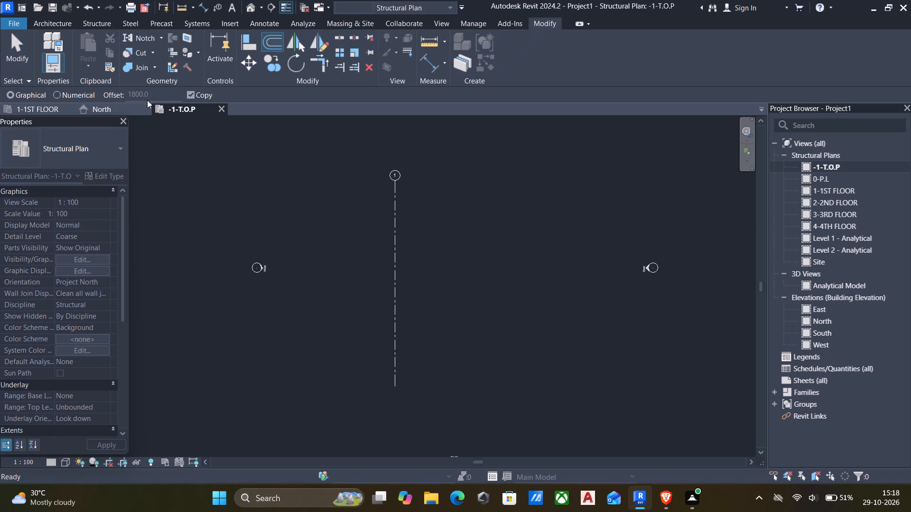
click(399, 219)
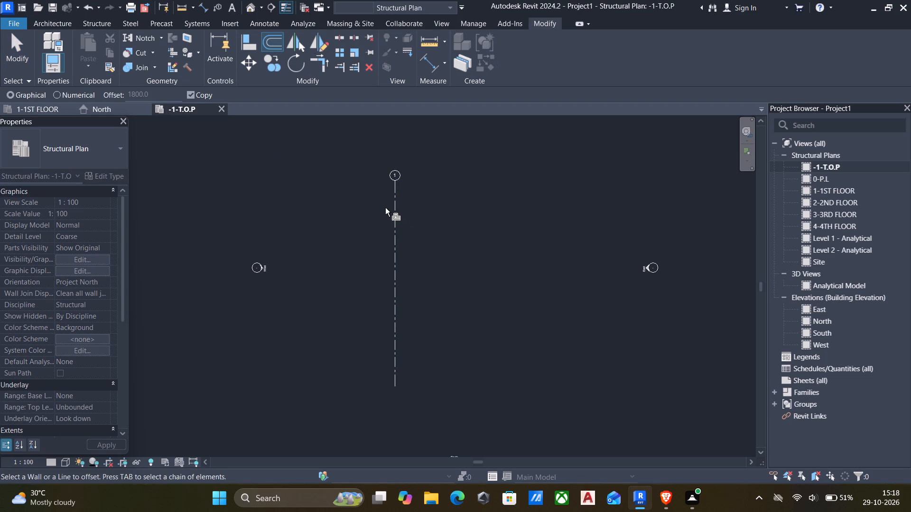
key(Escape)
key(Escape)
Create a similar vertical grid line 1800 east of grid 1, with both ends aligned to grid 1.
click(392, 219)
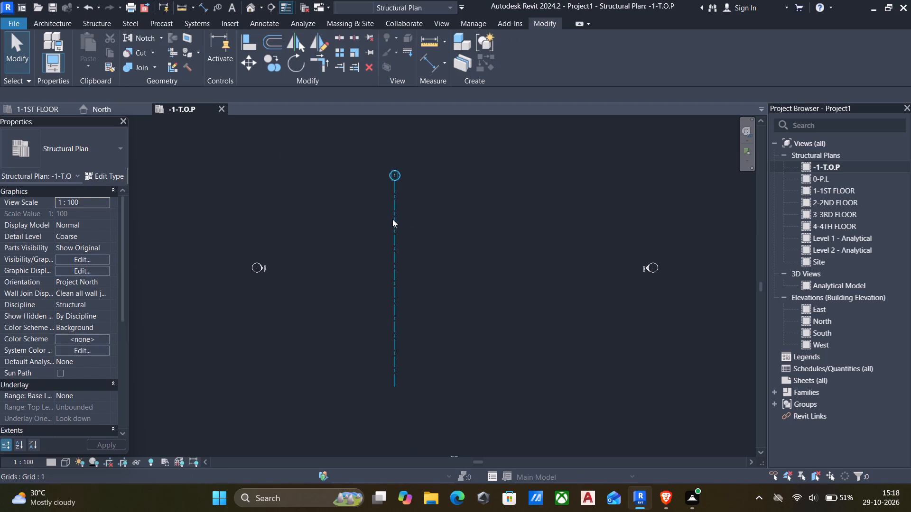
text(CS)
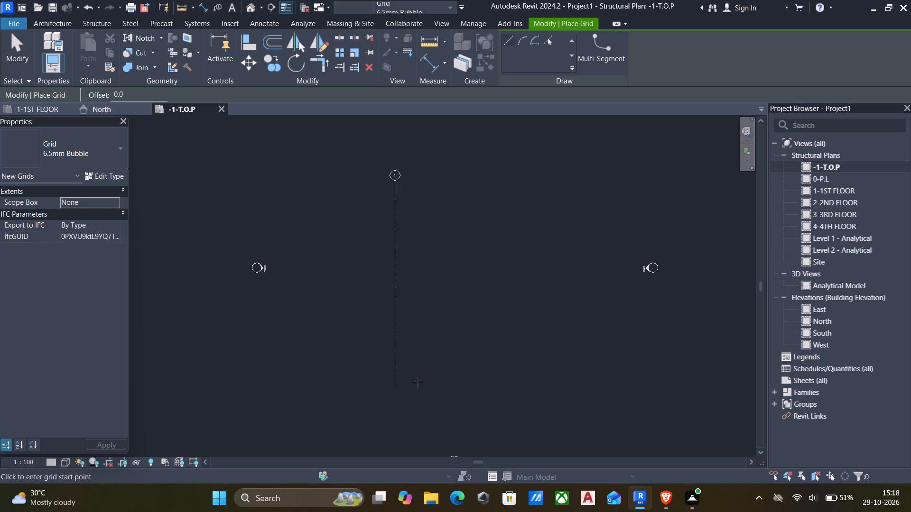
key(1)
key(8)
key(0)
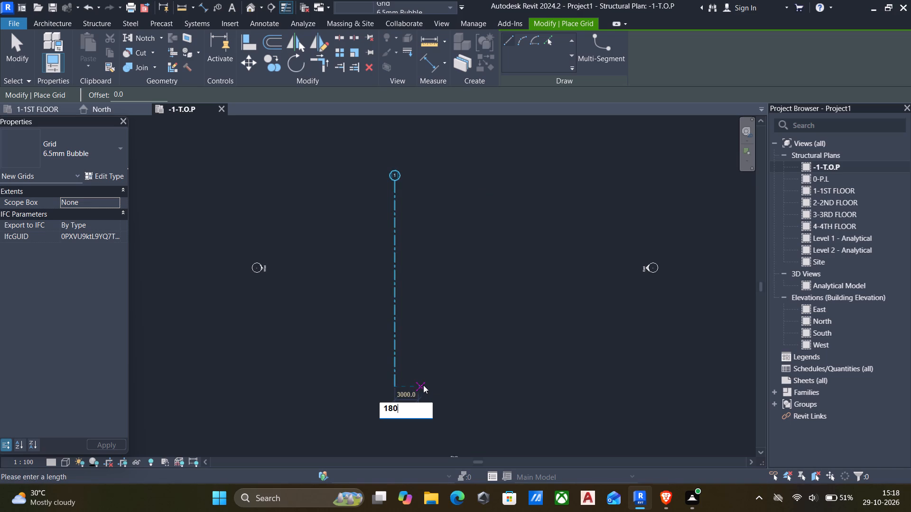
key(0)
key(Return)
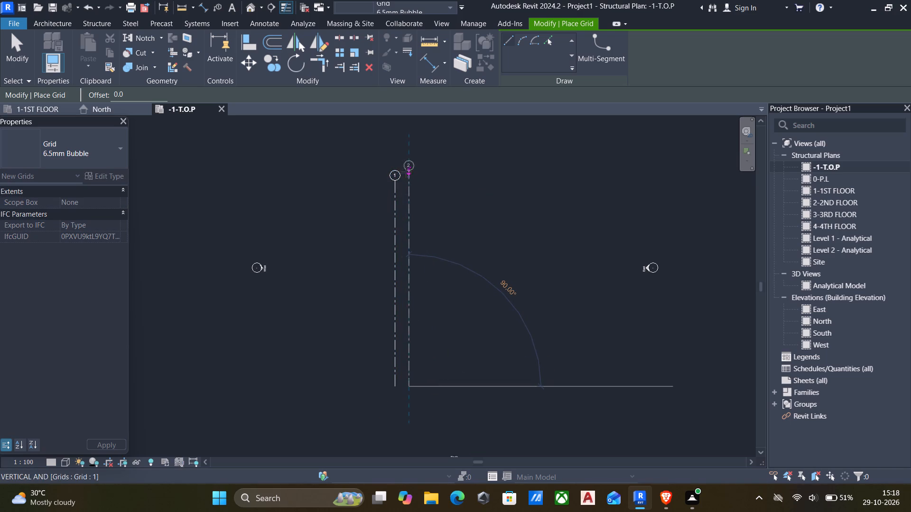
scroll(416, 178, up, 8)
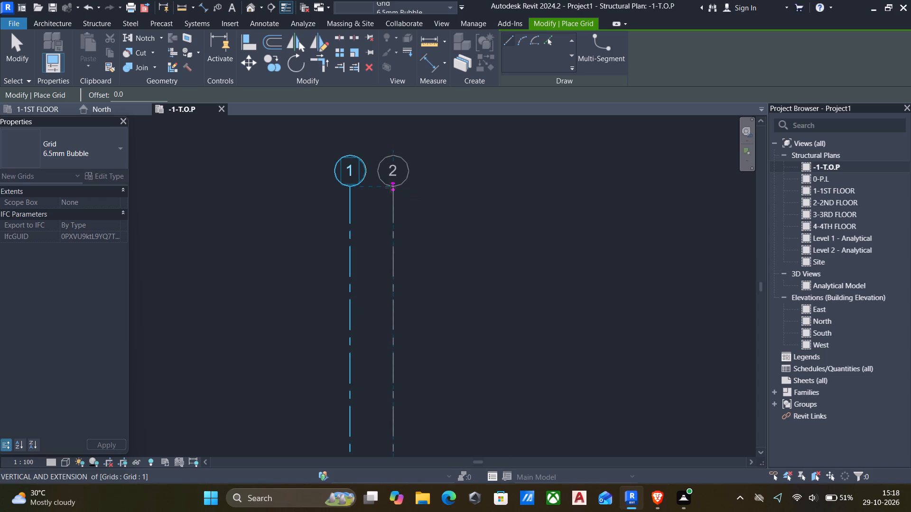
click(390, 187)
key(Escape)
Draw a third vertical grid line 1800 east of grid 2, with both ends aligned to the existing grids.
scroll(412, 222, down, 6)
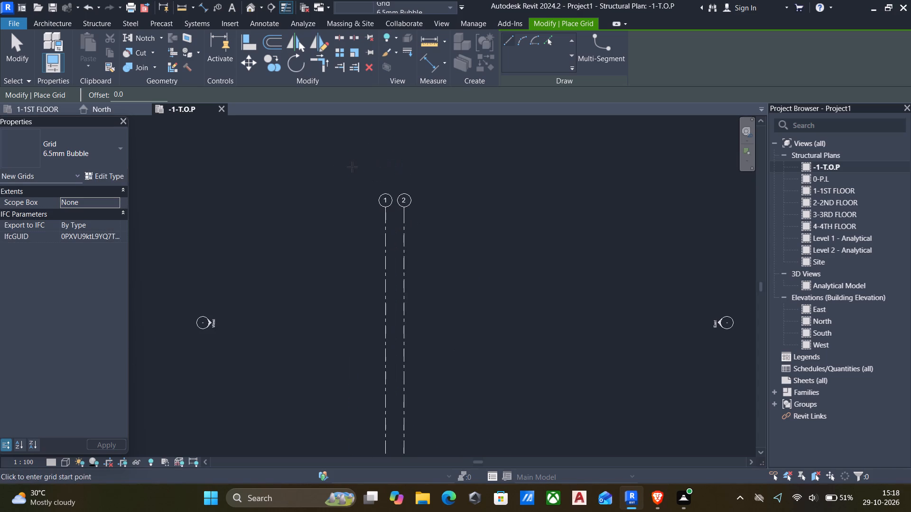
middle_drag(424, 265, 317, 185)
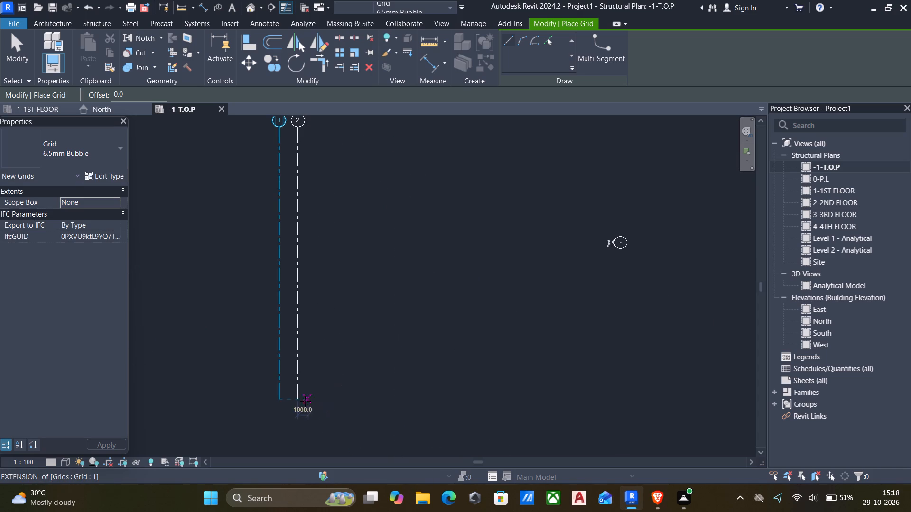
key(1)
key(8)
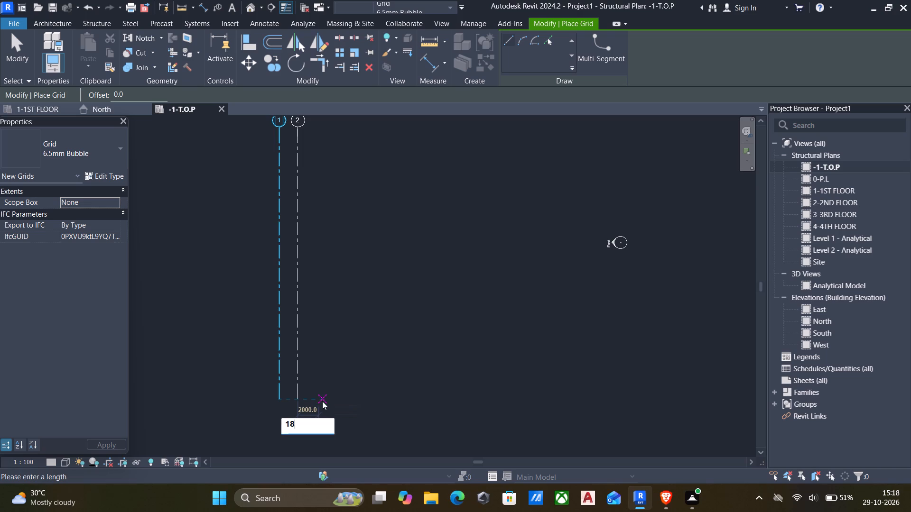
text(00)
key(Return)
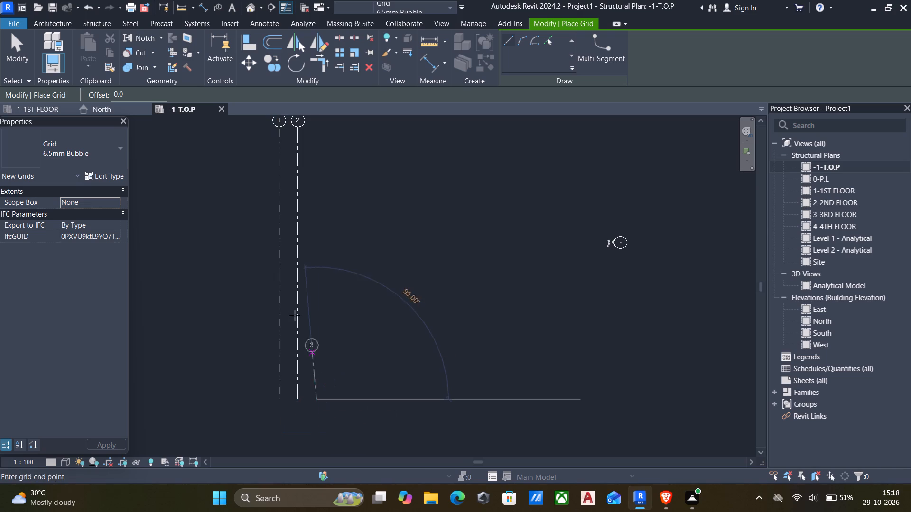
middle_drag(324, 228, 305, 302)
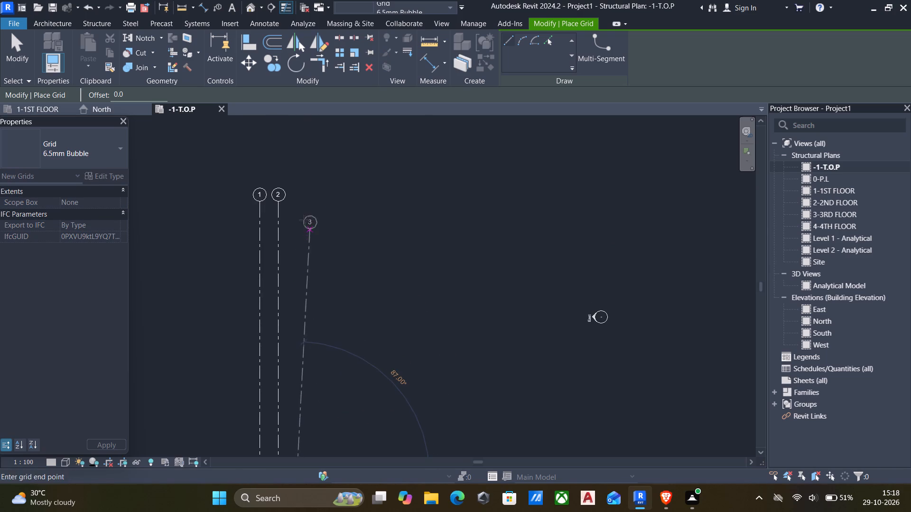
click(295, 200)
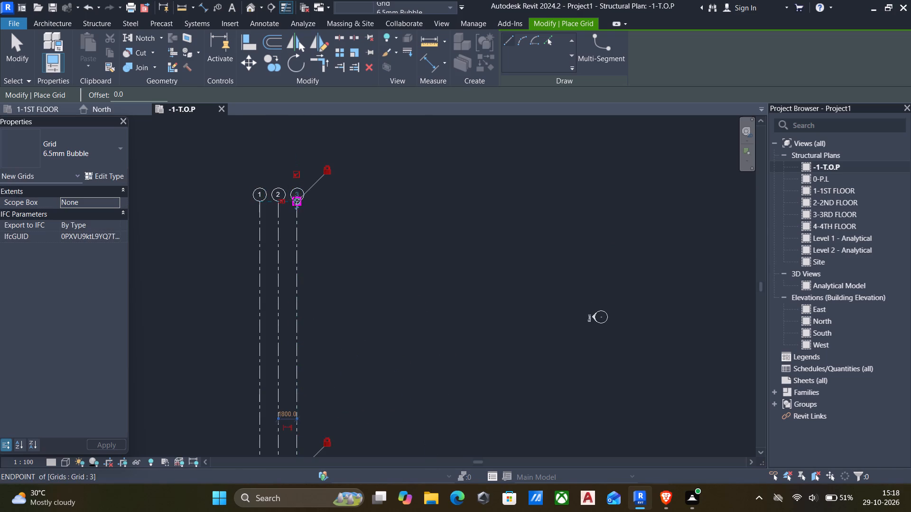
scroll(298, 212, down, 7)
key(Escape)
Draw a fourth vertical grid line 1800 east of grid 3, with both ends aligned to the existing grids.
scroll(316, 324, up, 4)
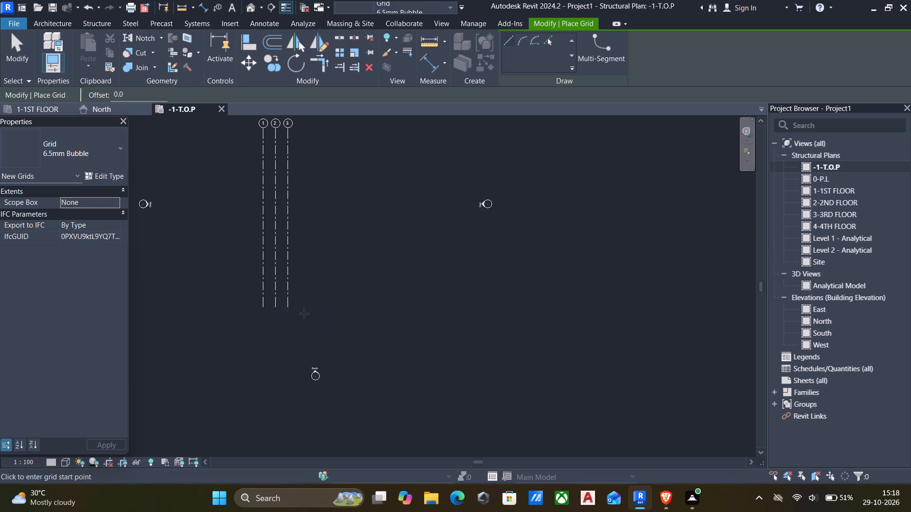
text(1800)
key(Return)
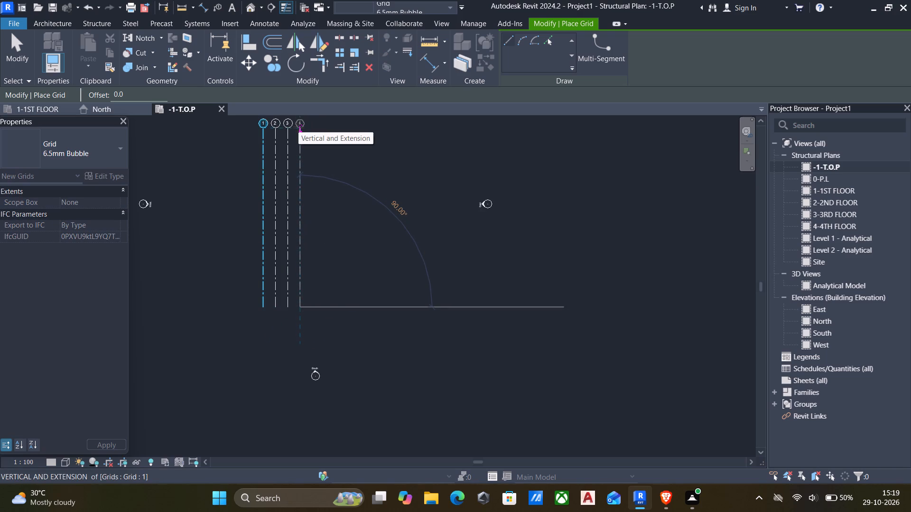
click(298, 127)
key(Escape)
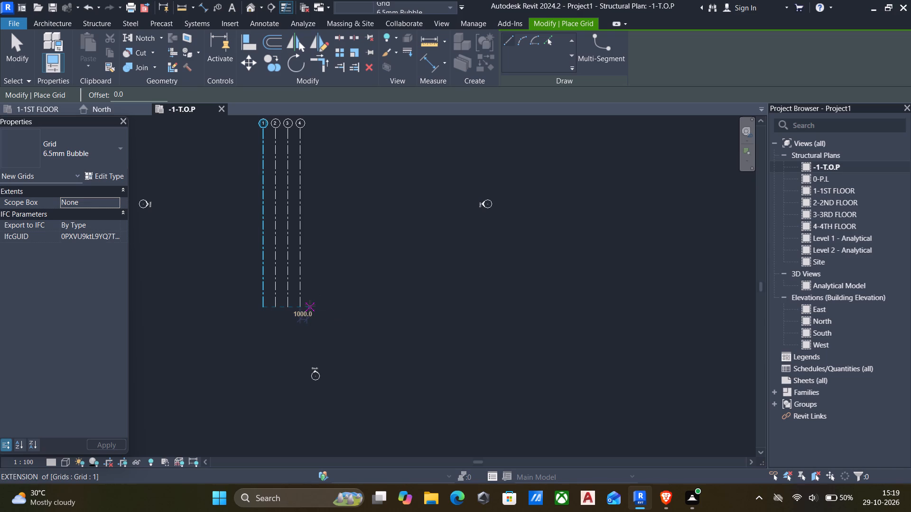
Draw three more vertical grid lines, 5 to 7, each 1800 east of the previous one, with both ends aligned to the existing grids.
text(1800)
key(Return)
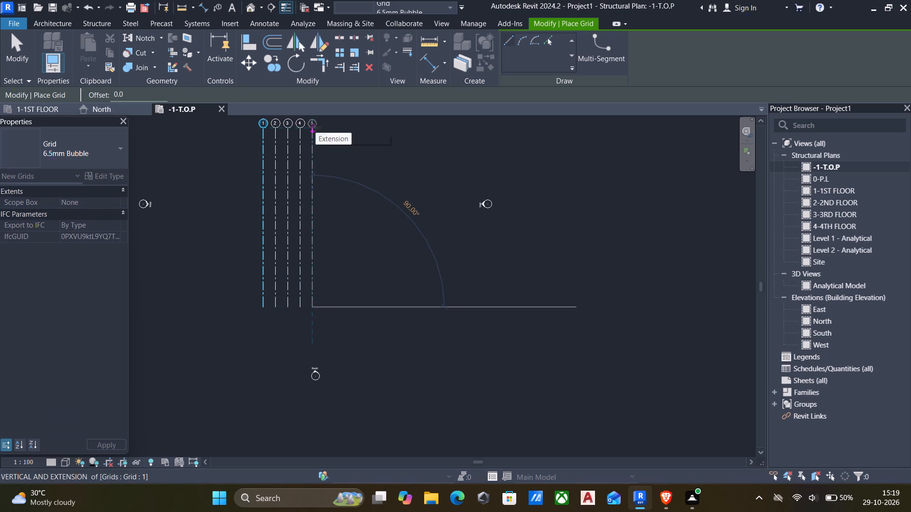
click(316, 128)
key(Escape)
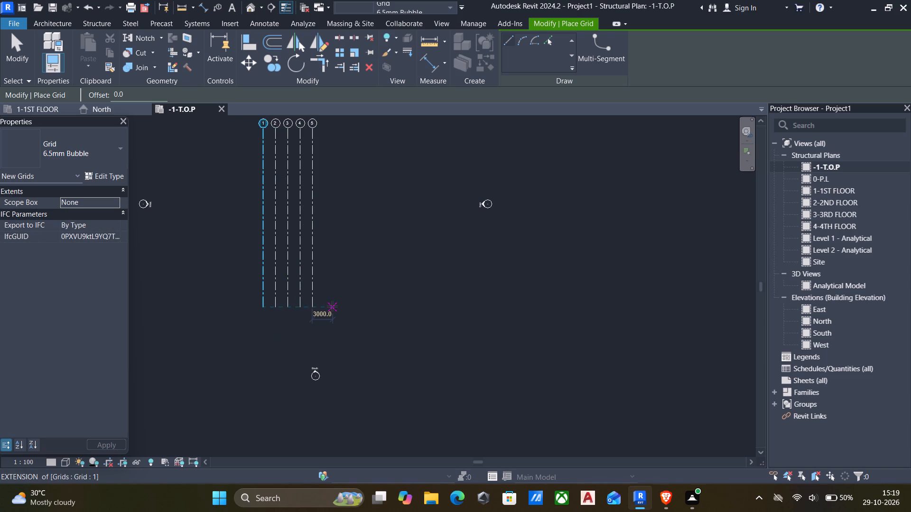
text(1800)
key(Return)
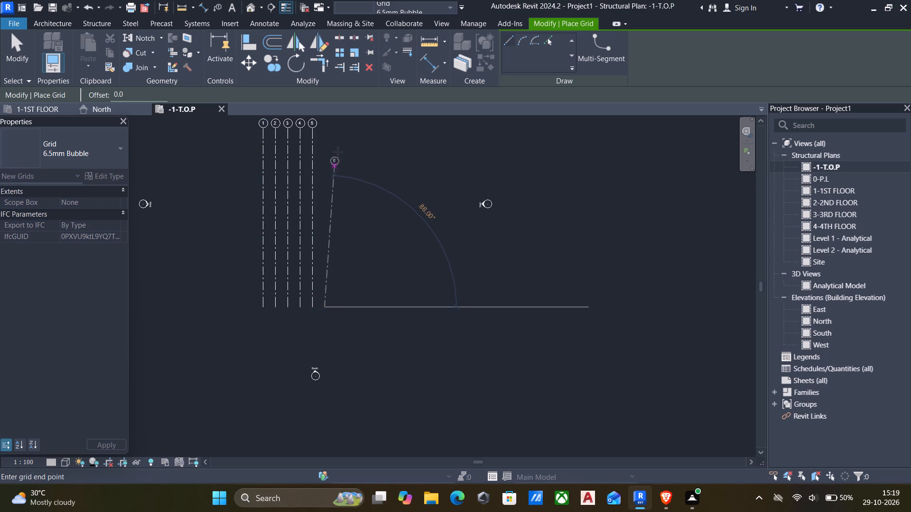
double_click(330, 125)
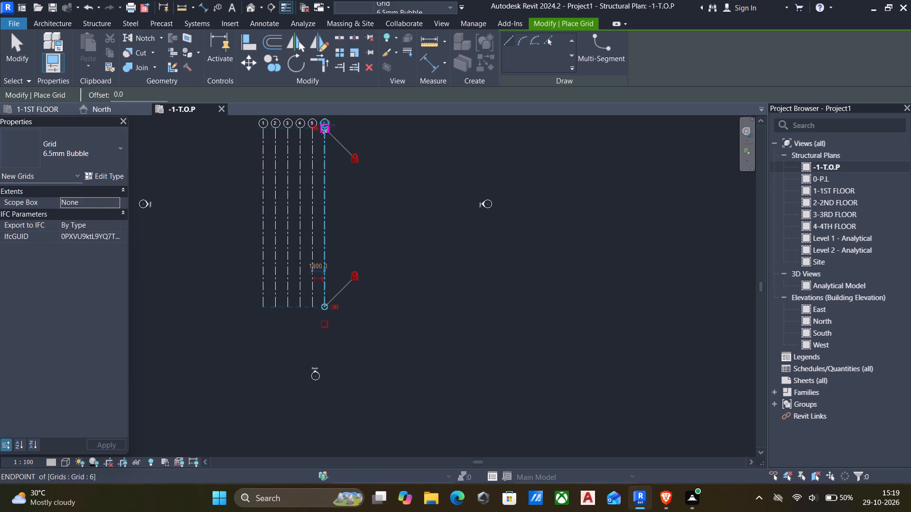
key(Escape)
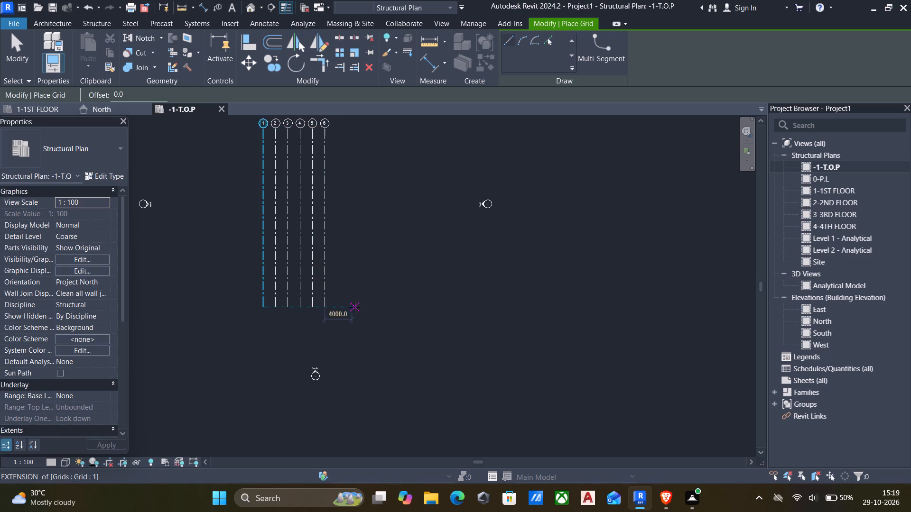
text(1800)
key(Return)
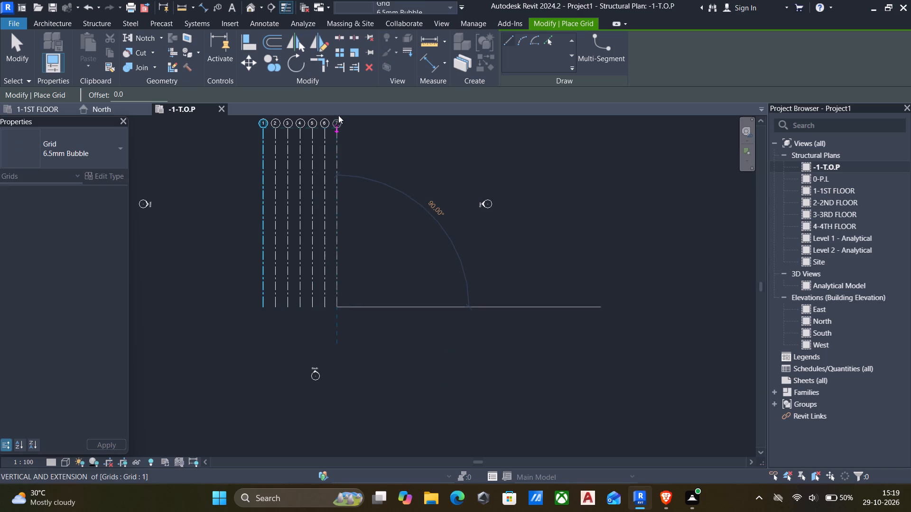
click(339, 128)
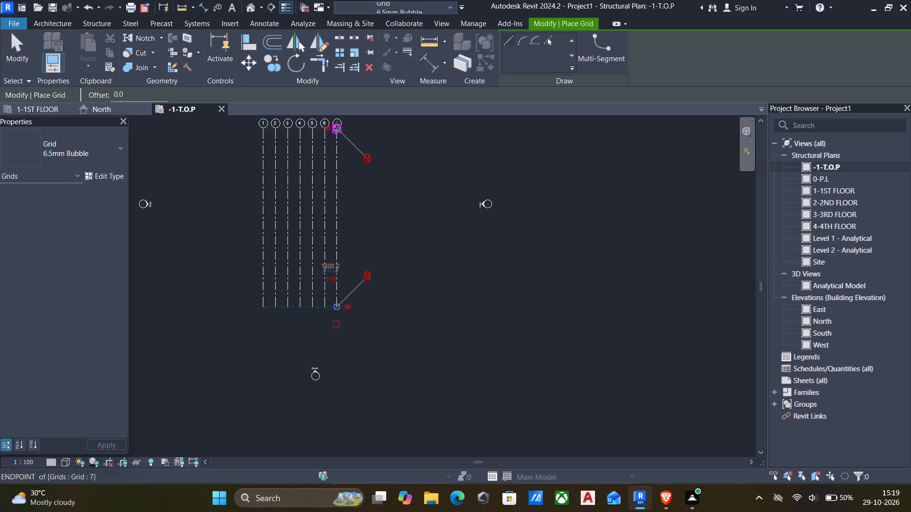
key(Escape)
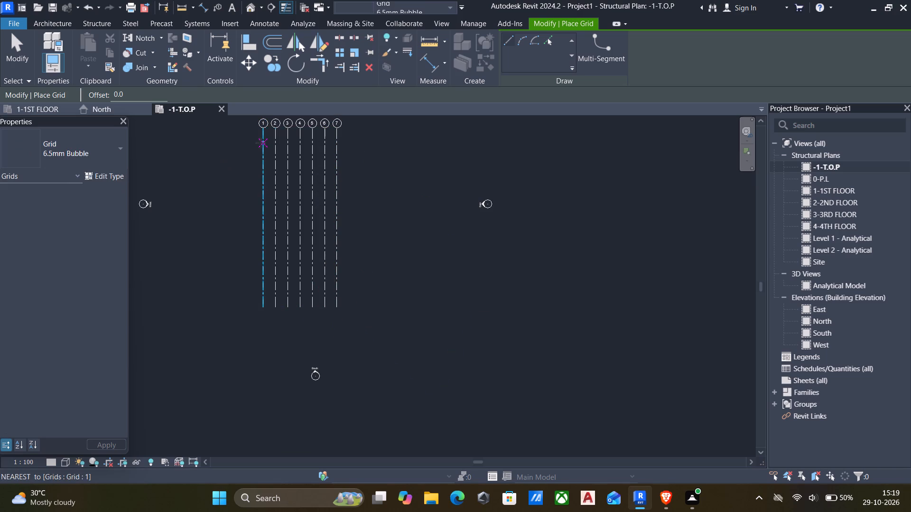
Draw a horizontal grid line crossing all seven vertical grids just below their bubbles, extending beyond them on both sides.
click(234, 146)
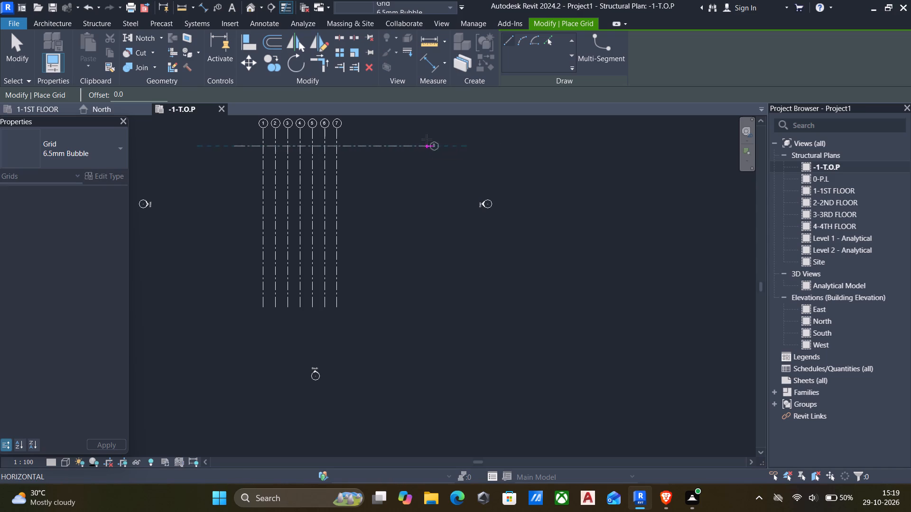
click(415, 140)
key(Escape)
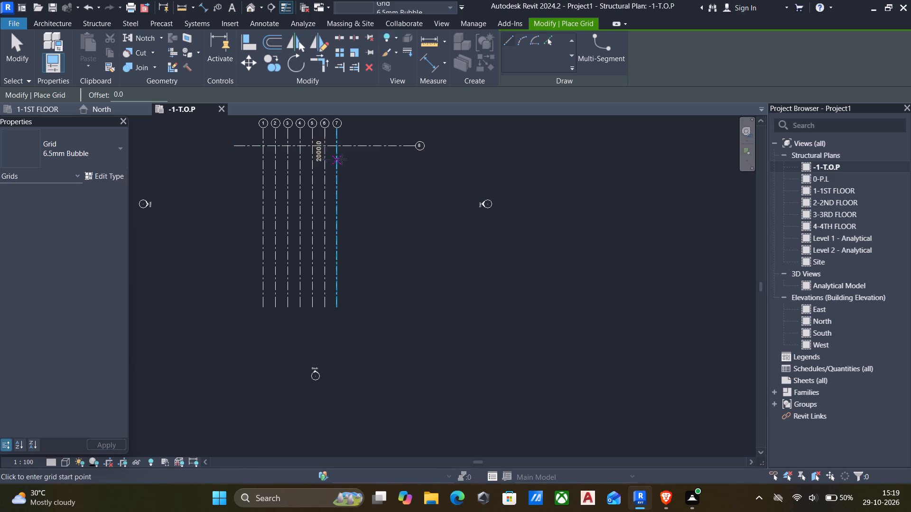
Rename the horizontal grid line as A.
scroll(388, 138, up, 10)
key(Escape)
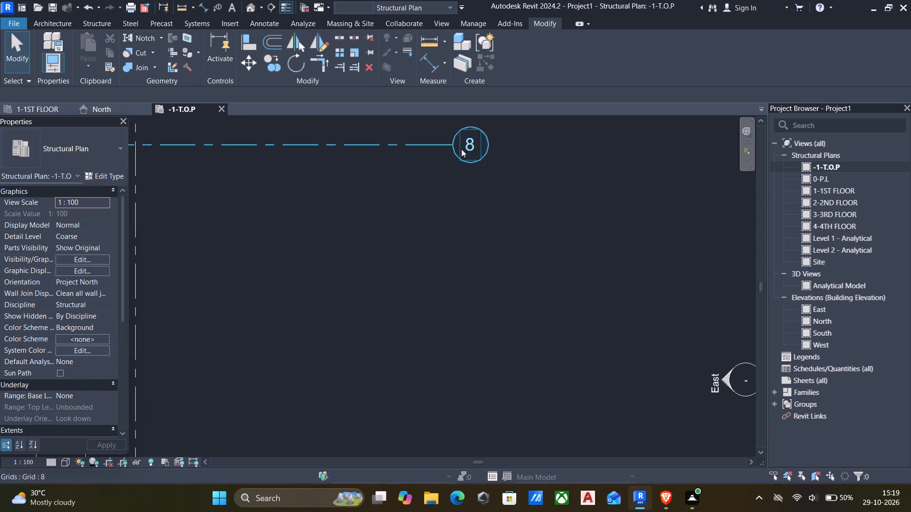
click(465, 145)
click(469, 144)
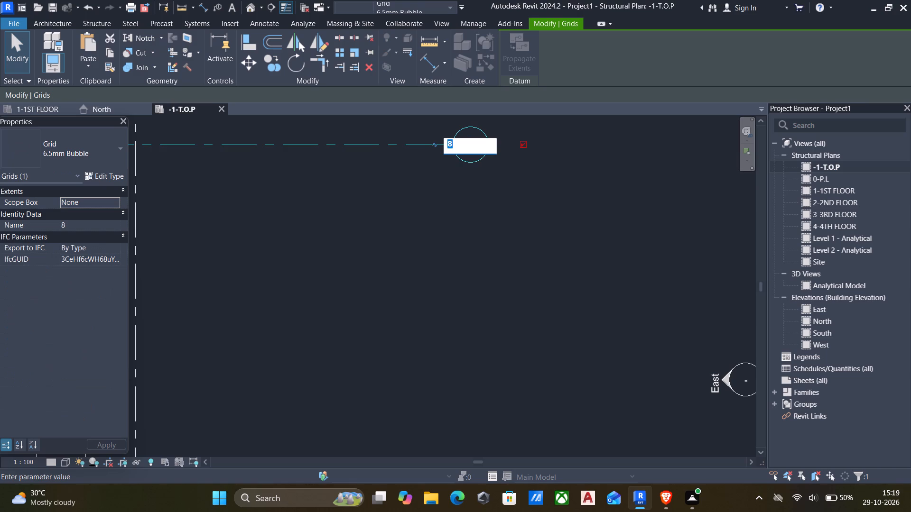
key(a)
click(420, 217)
scroll(407, 224, down, 8)
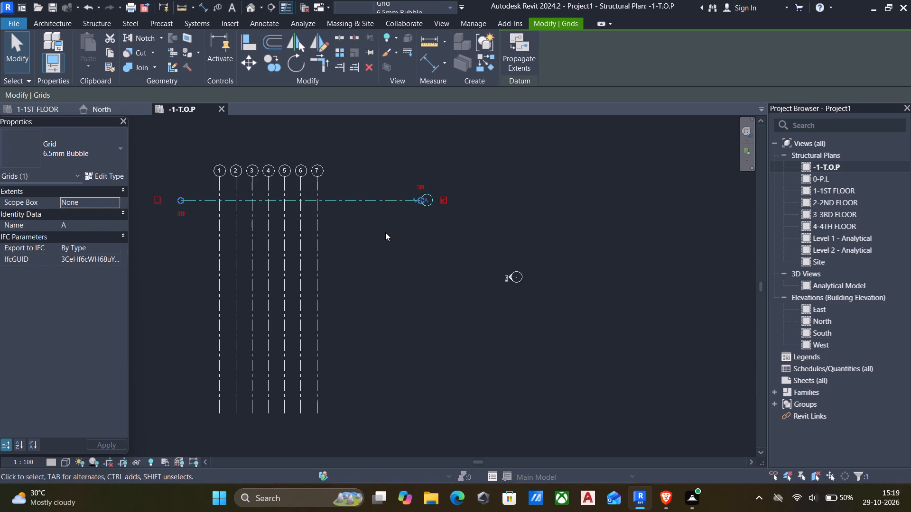
Create a similar horizontal grid line 1500 south of grid A, with both ends aligned to grid A.
key(c)
key(s)
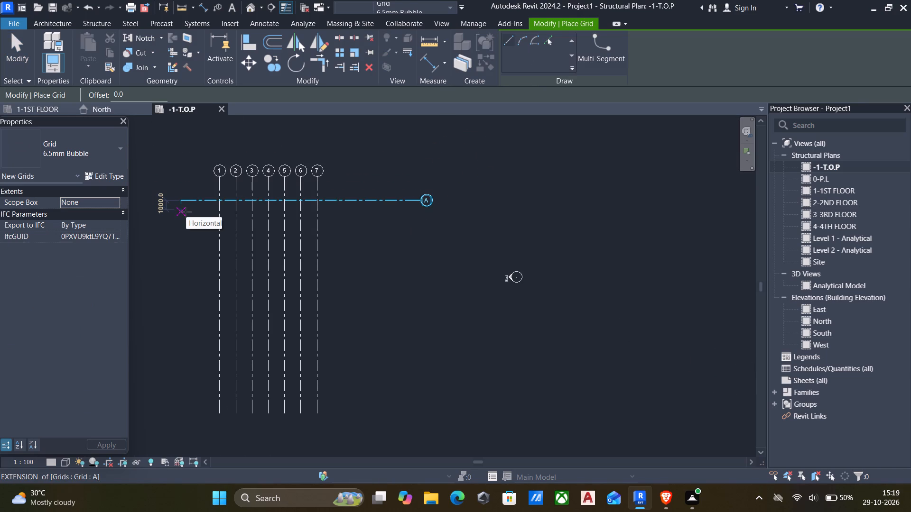
key(1)
click(186, 212)
key(5)
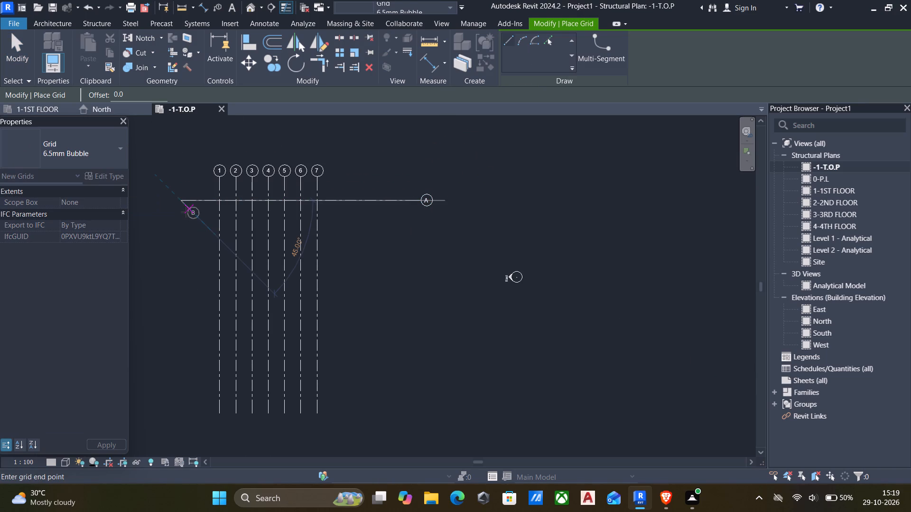
key(Escape)
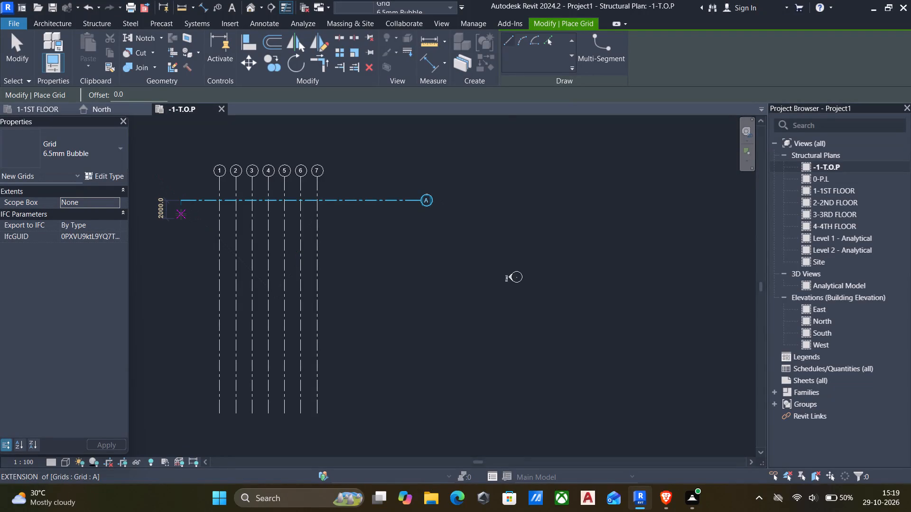
text(1500)
key(Return)
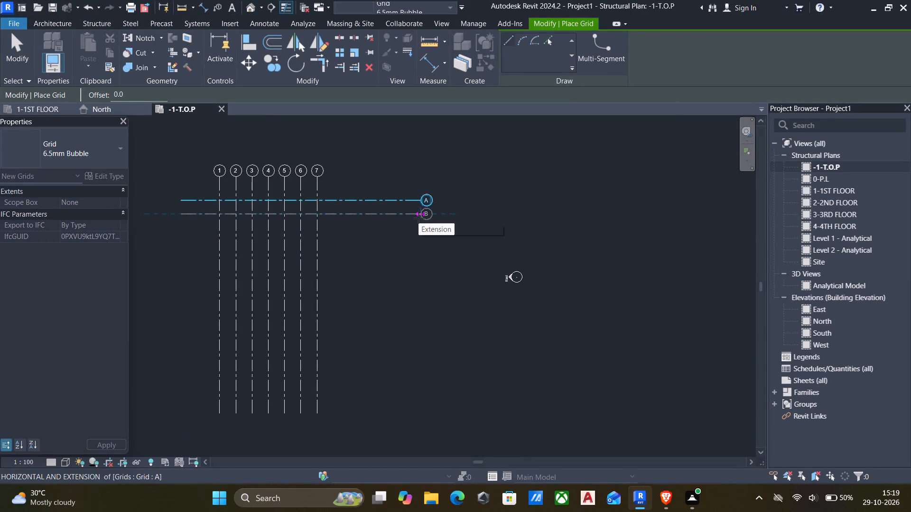
click(424, 218)
key(Escape)
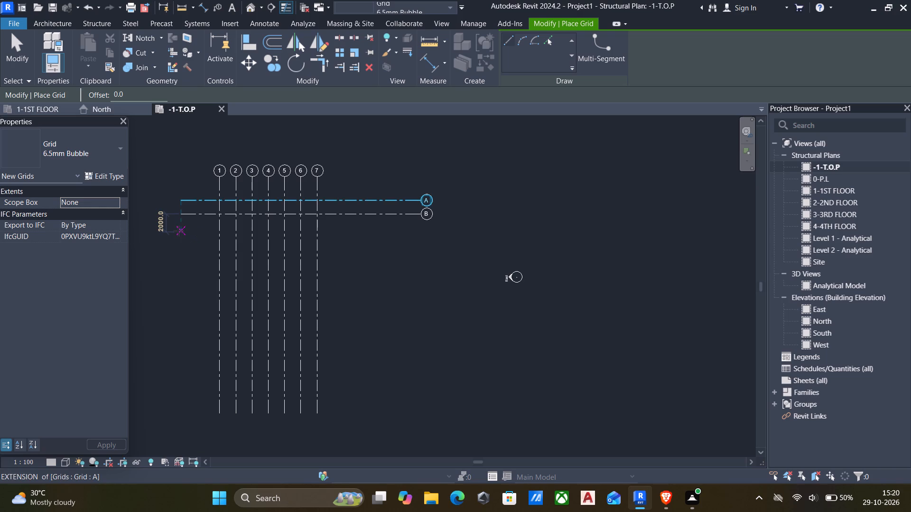
Draw horizontal grid lines C, D and E, each 1500 south of the previous one, with both ends aligned to grid A.
text(1500)
key(Return)
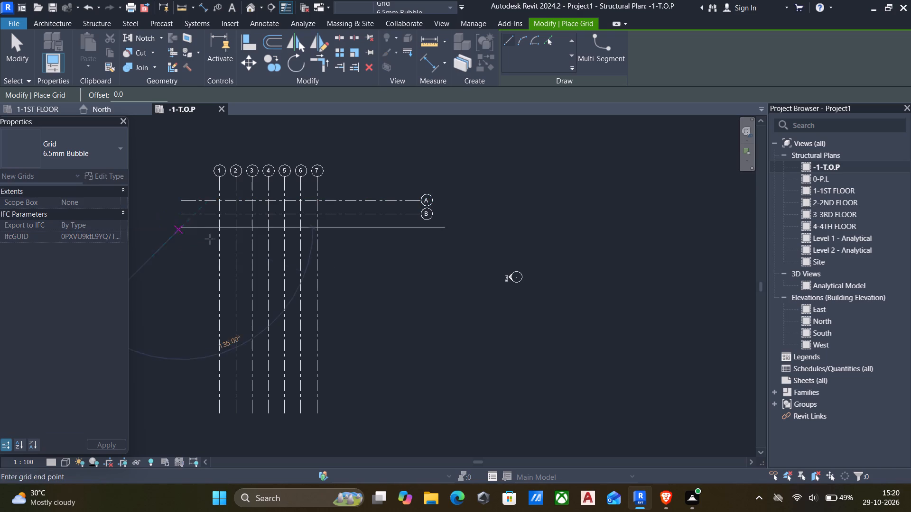
click(423, 225)
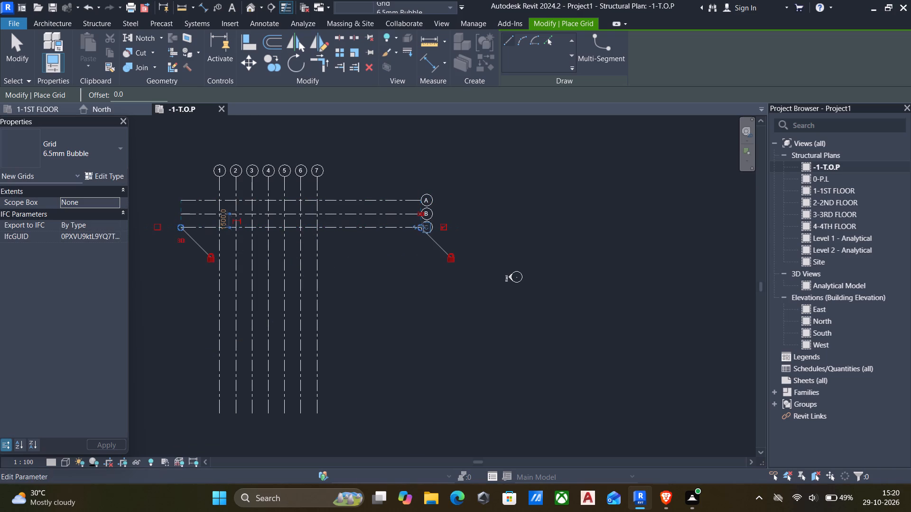
key(Escape)
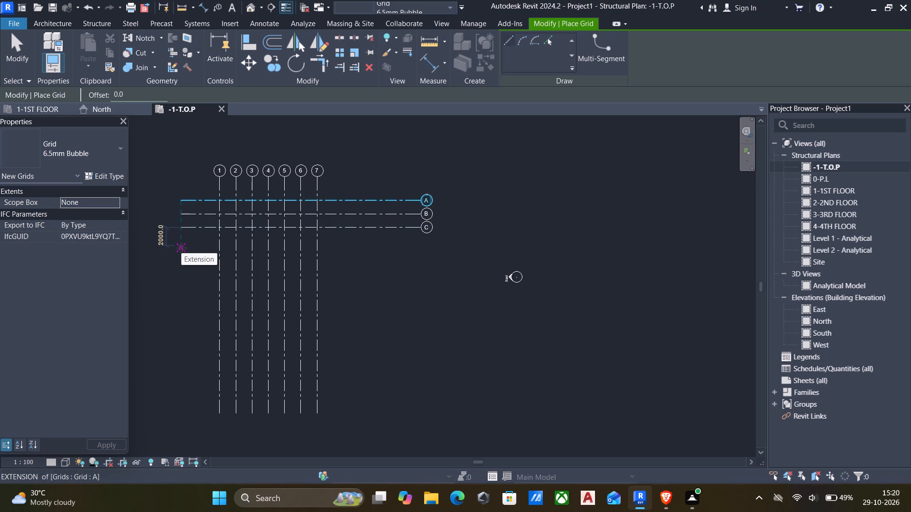
text(1500)
key(Return)
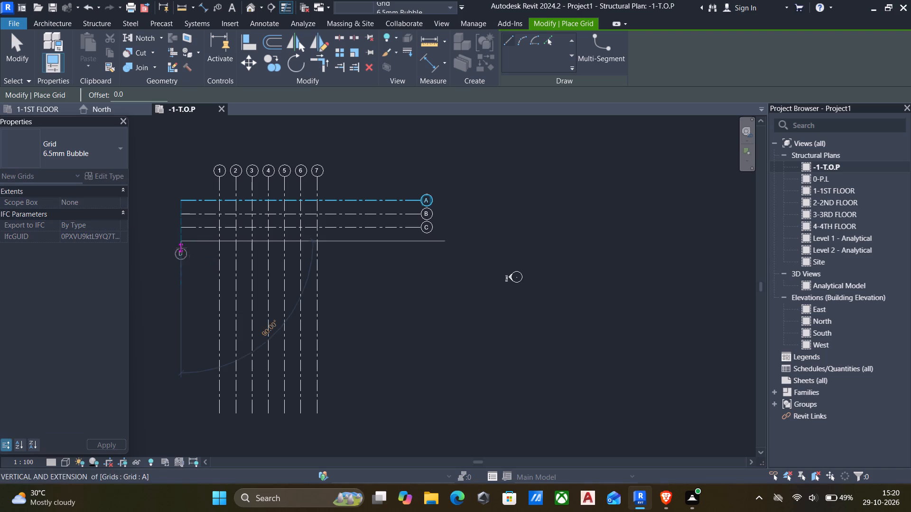
click(423, 238)
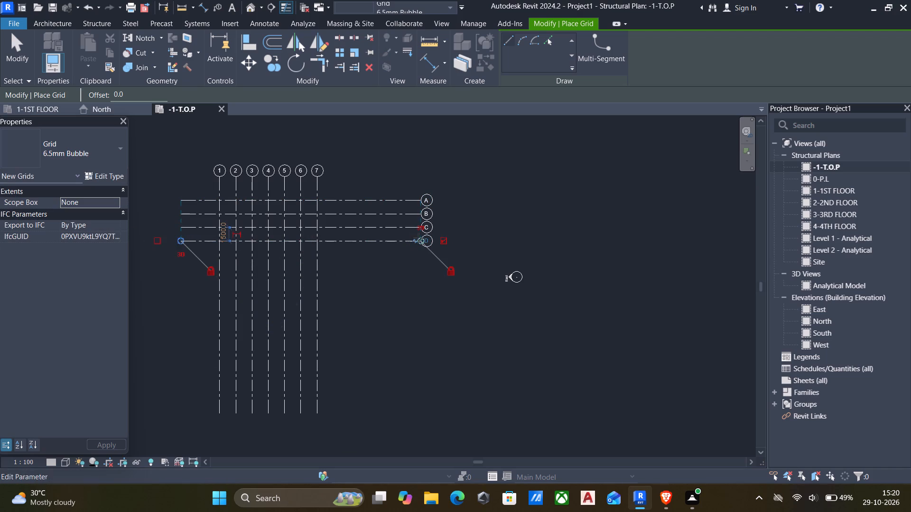
key(Escape)
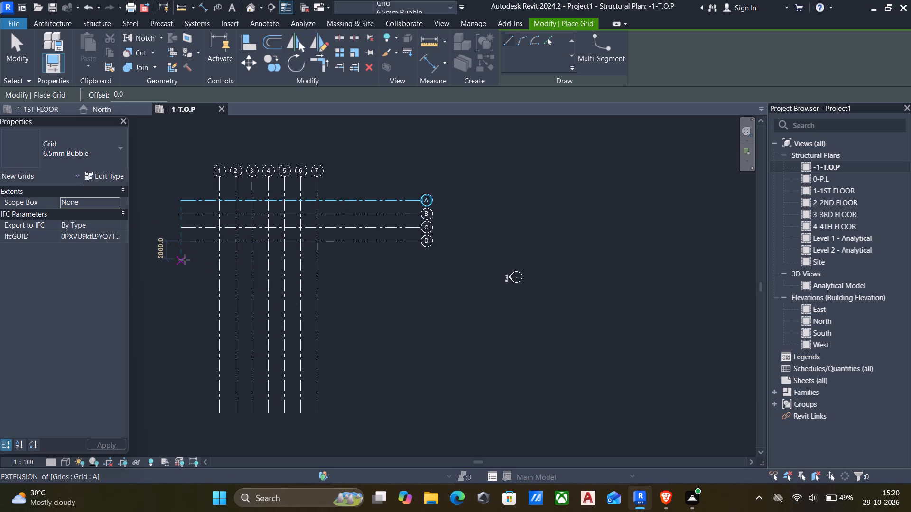
text(1500)
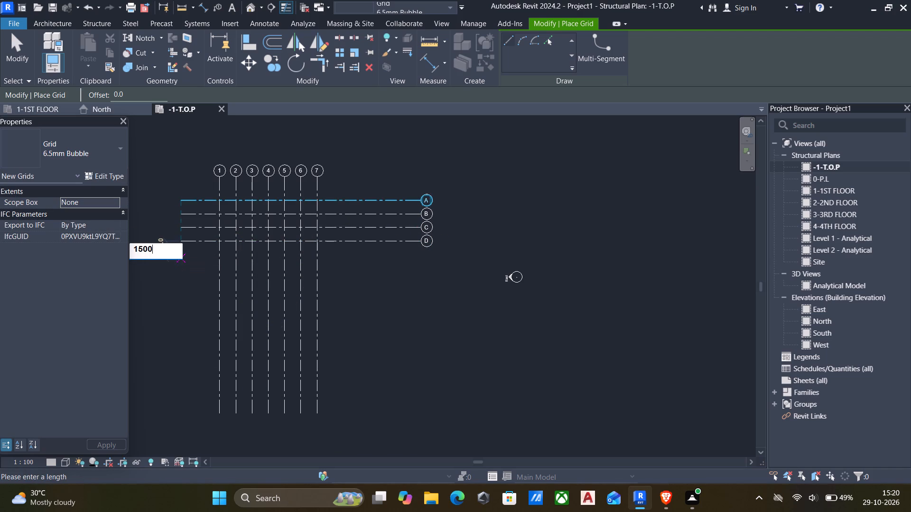
key(Return)
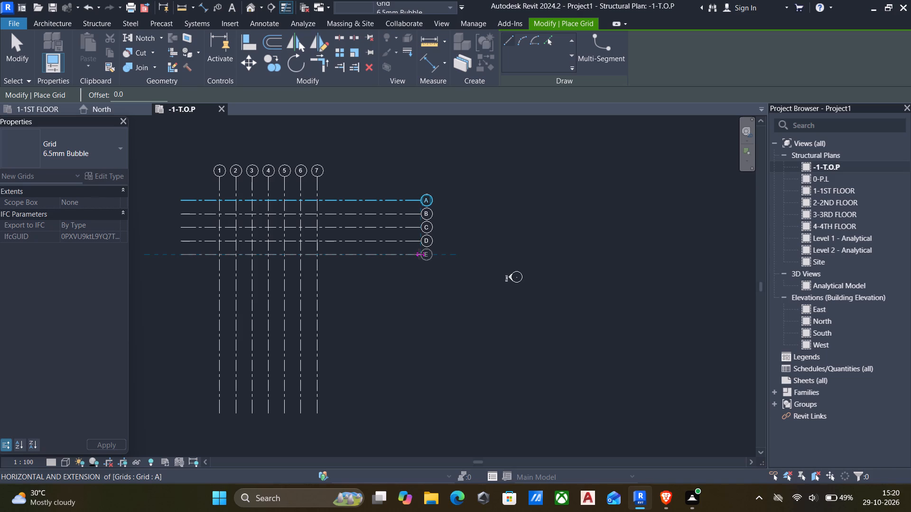
click(420, 254)
key(Escape)
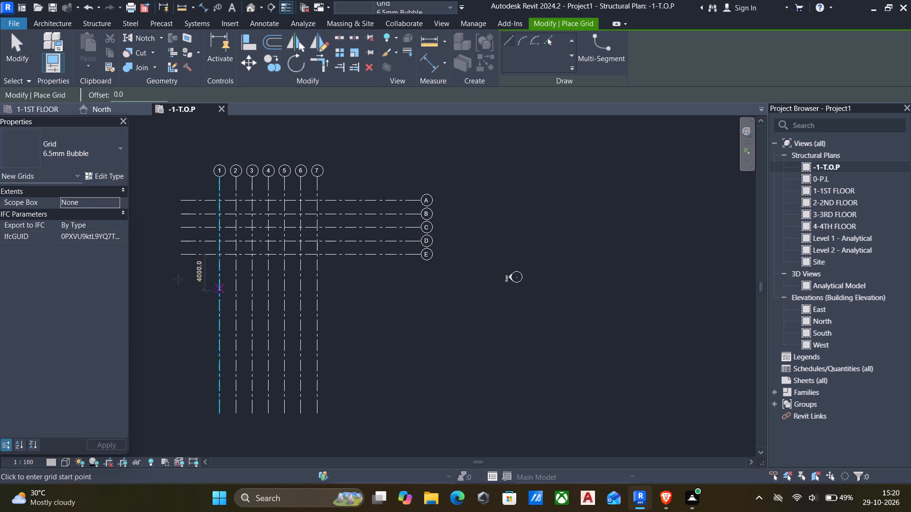
Draw horizontal grid lines F, G and H, each 1500 south of the previous one, aligned at both ends, and finish placing grids.
text(1500)
key(Return)
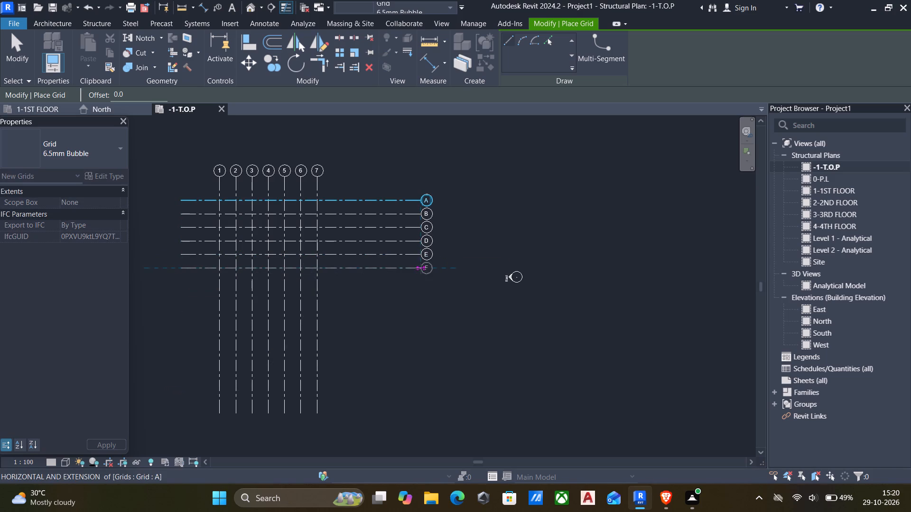
click(422, 268)
key(Escape)
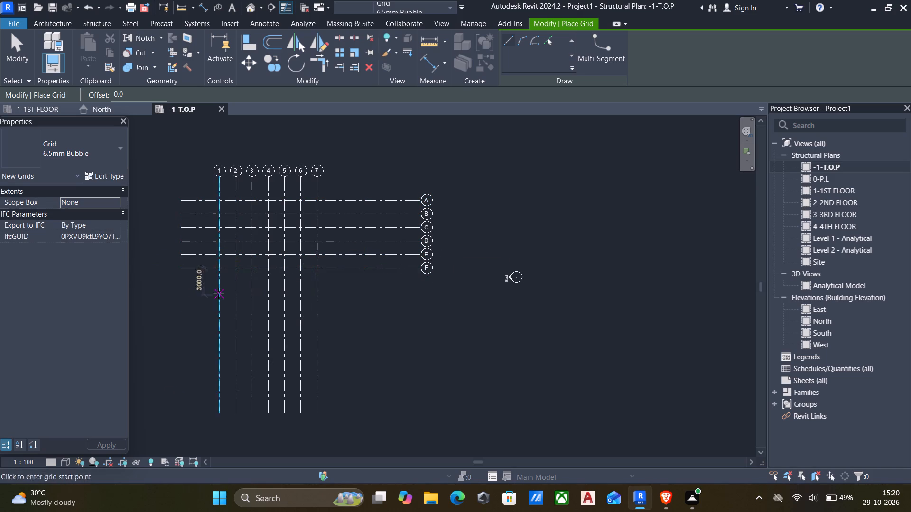
text(1500)
key(Return)
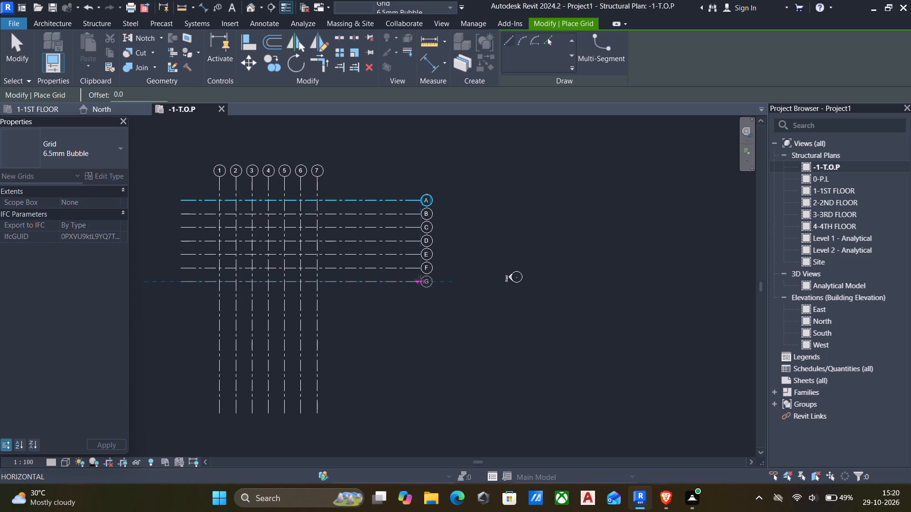
click(424, 280)
key(Escape)
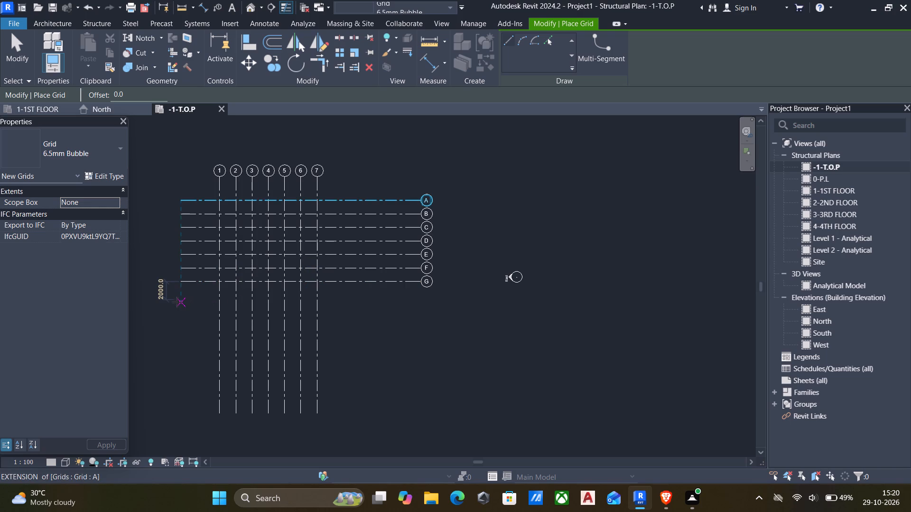
text(1500)
key(Return)
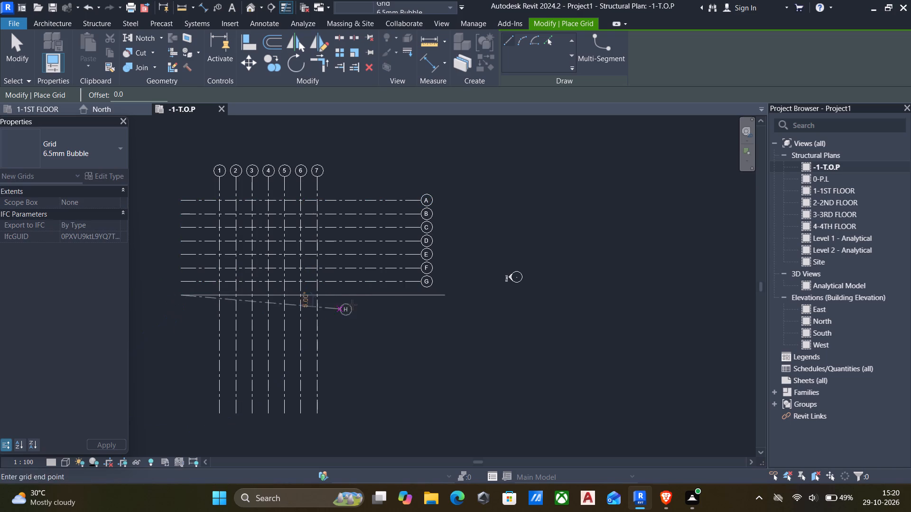
click(425, 298)
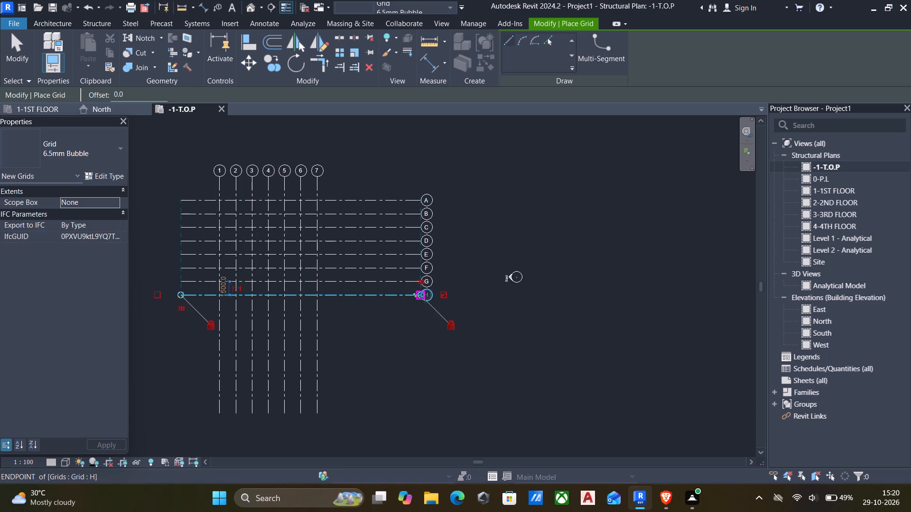
key(Escape)
key(Escape)
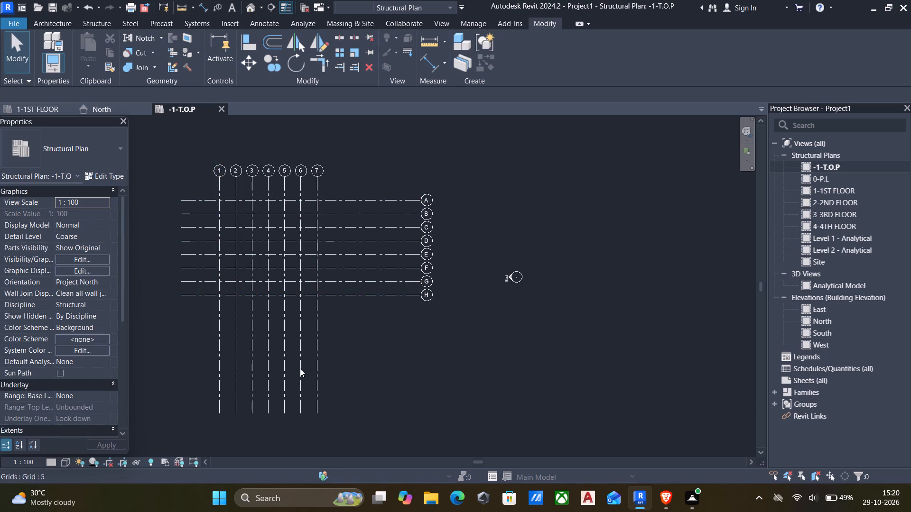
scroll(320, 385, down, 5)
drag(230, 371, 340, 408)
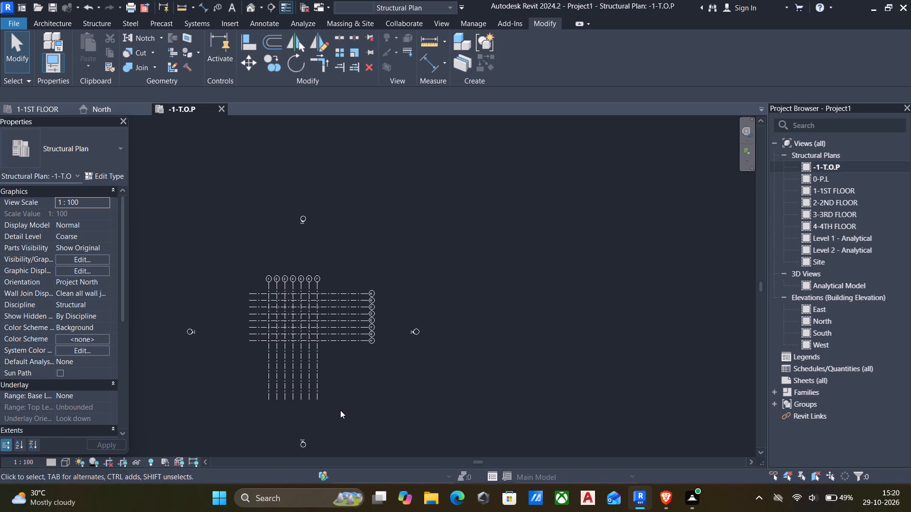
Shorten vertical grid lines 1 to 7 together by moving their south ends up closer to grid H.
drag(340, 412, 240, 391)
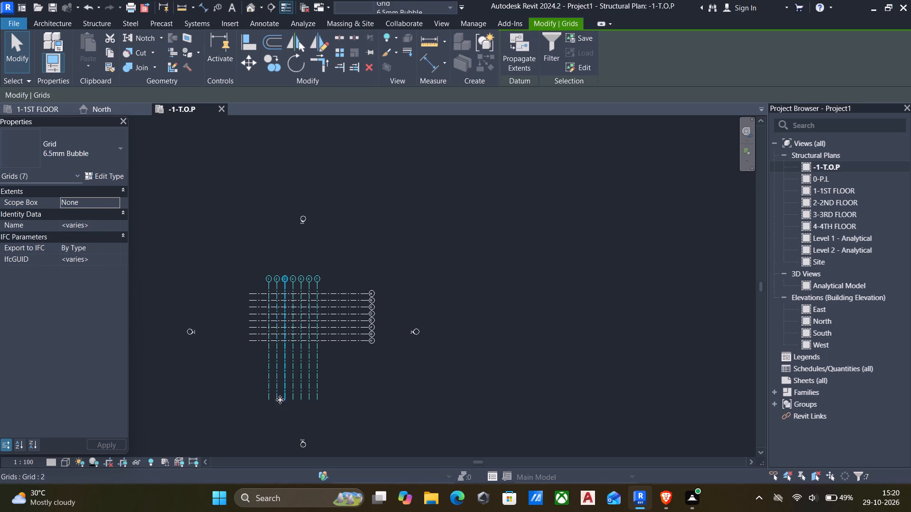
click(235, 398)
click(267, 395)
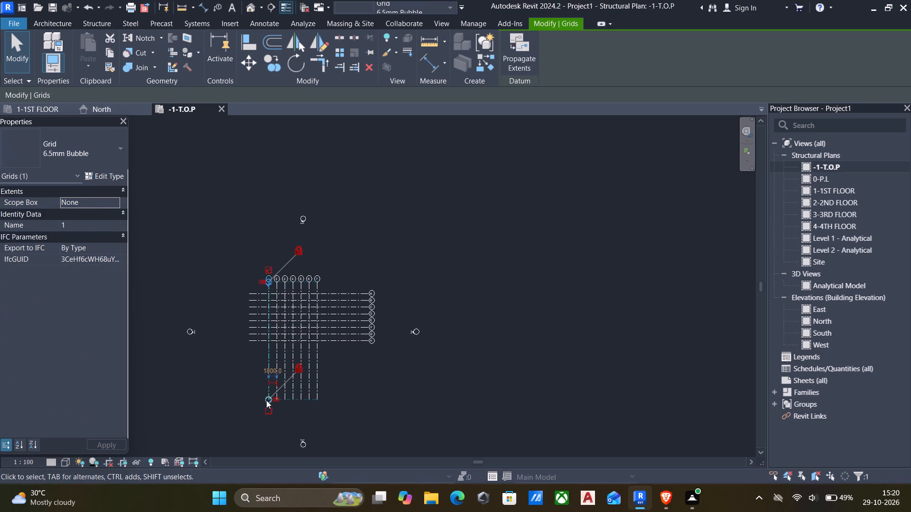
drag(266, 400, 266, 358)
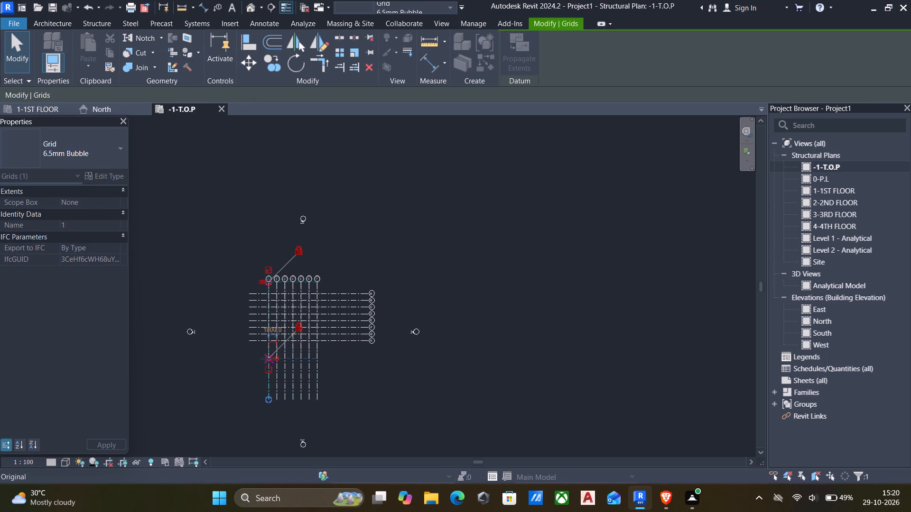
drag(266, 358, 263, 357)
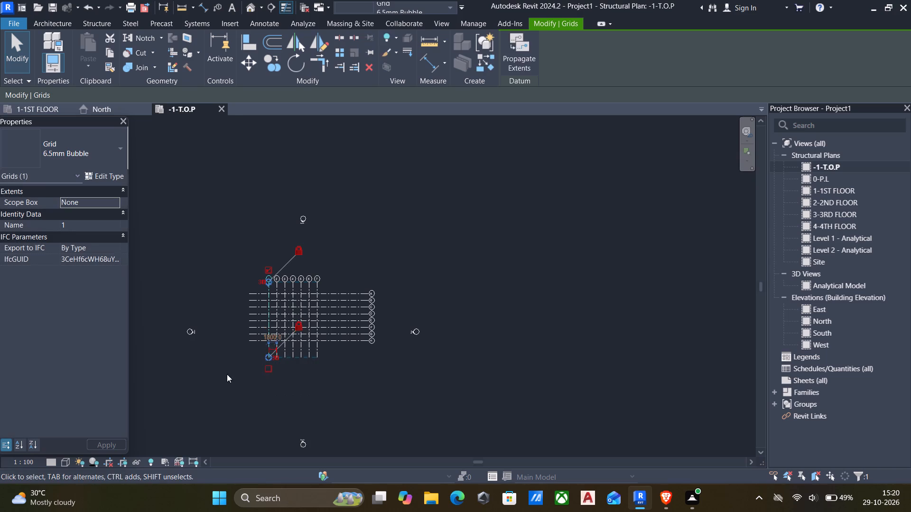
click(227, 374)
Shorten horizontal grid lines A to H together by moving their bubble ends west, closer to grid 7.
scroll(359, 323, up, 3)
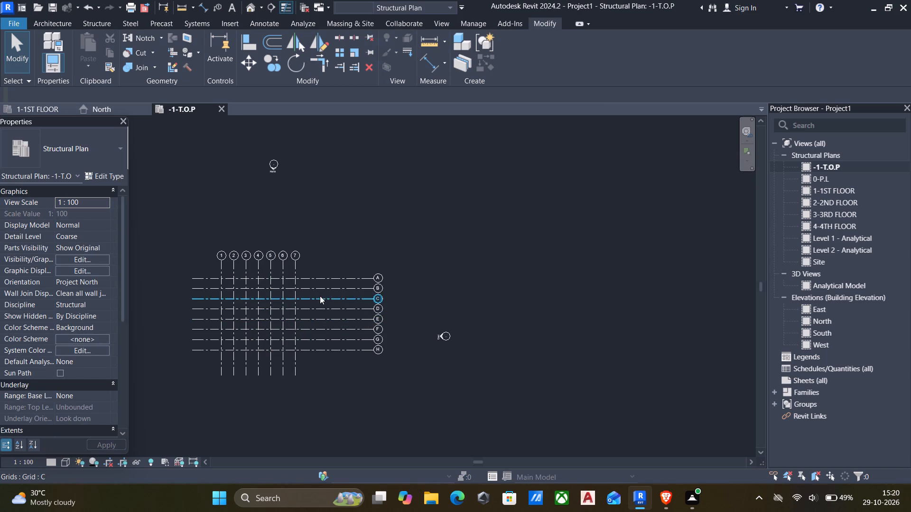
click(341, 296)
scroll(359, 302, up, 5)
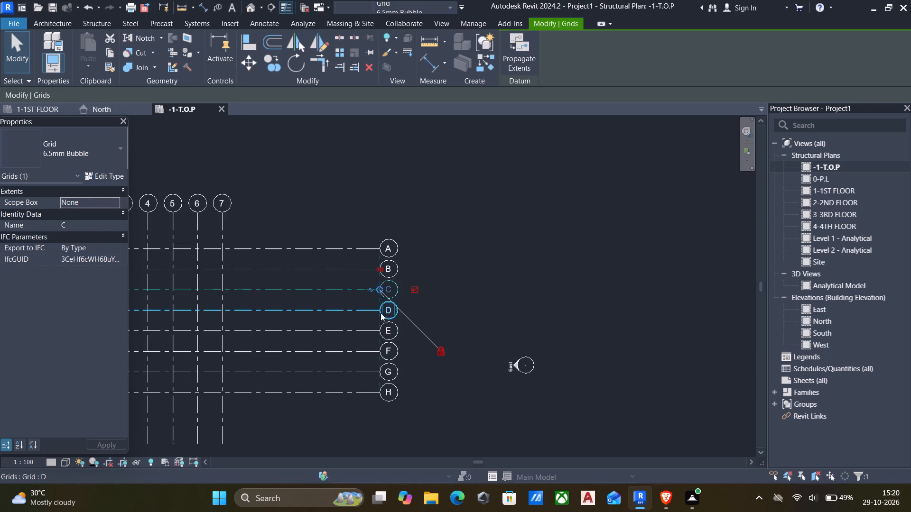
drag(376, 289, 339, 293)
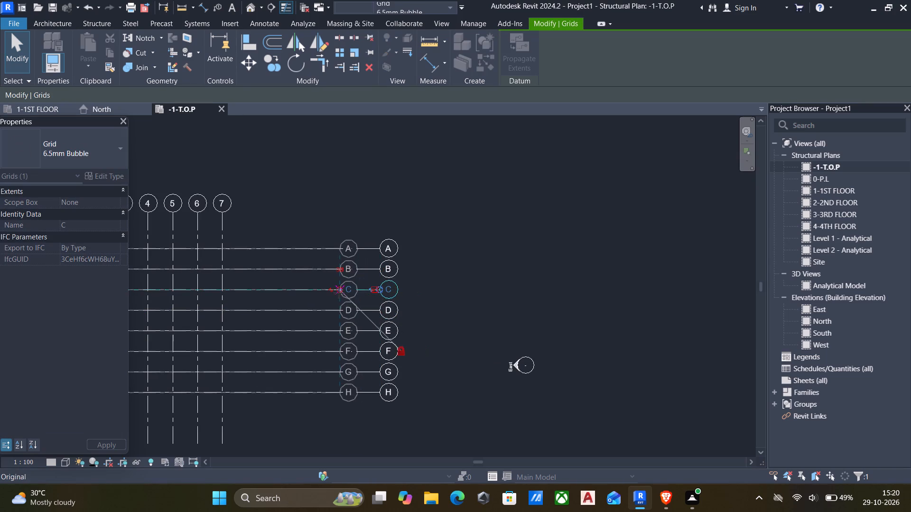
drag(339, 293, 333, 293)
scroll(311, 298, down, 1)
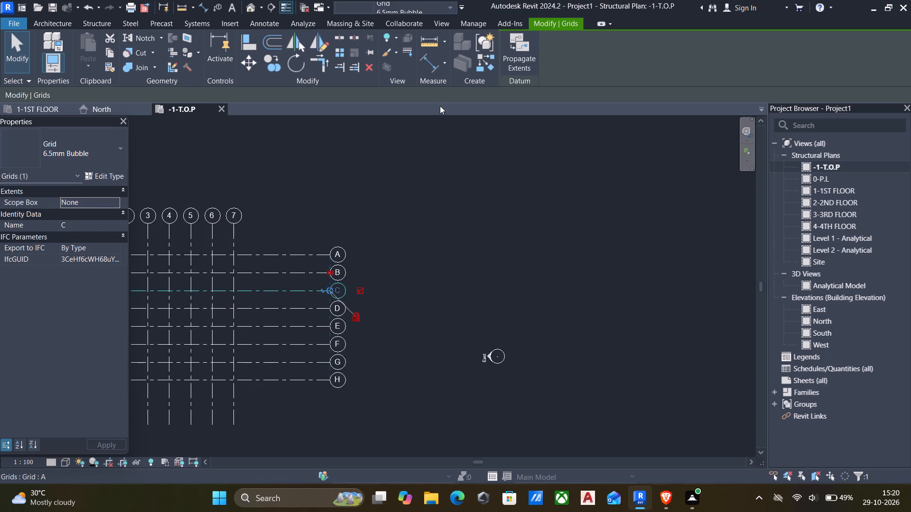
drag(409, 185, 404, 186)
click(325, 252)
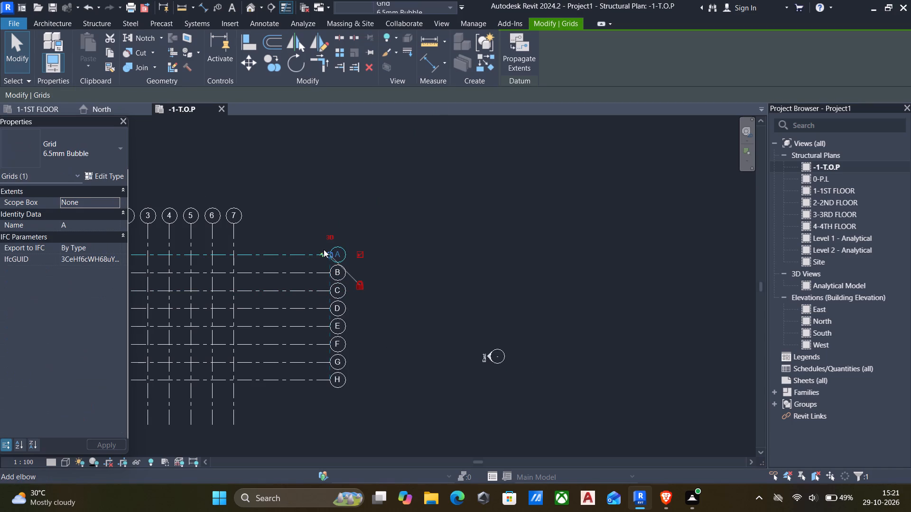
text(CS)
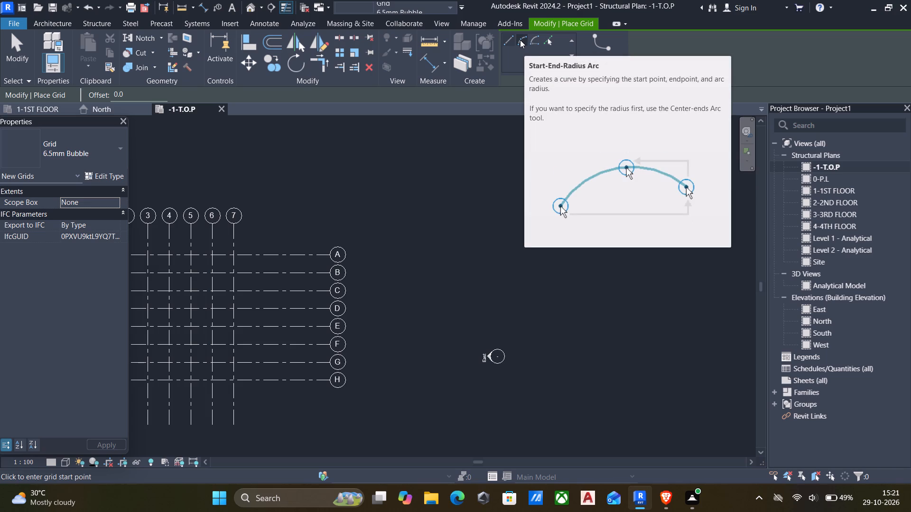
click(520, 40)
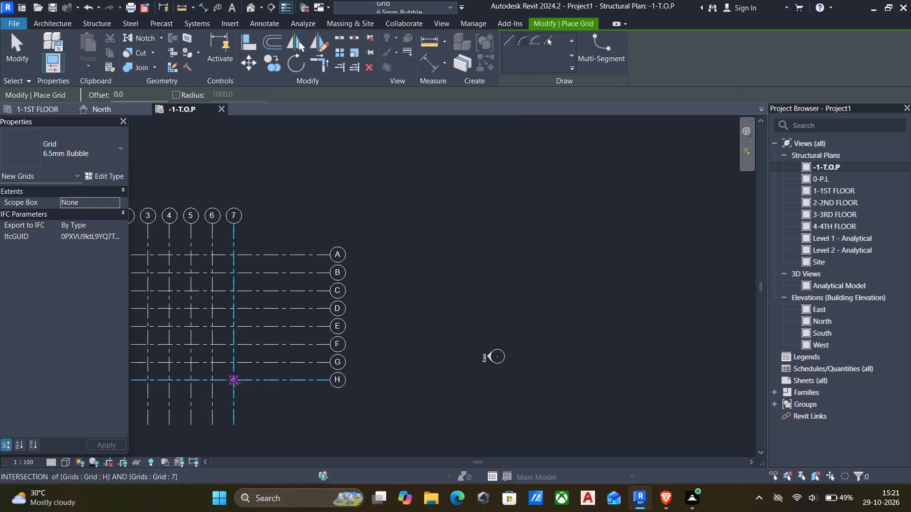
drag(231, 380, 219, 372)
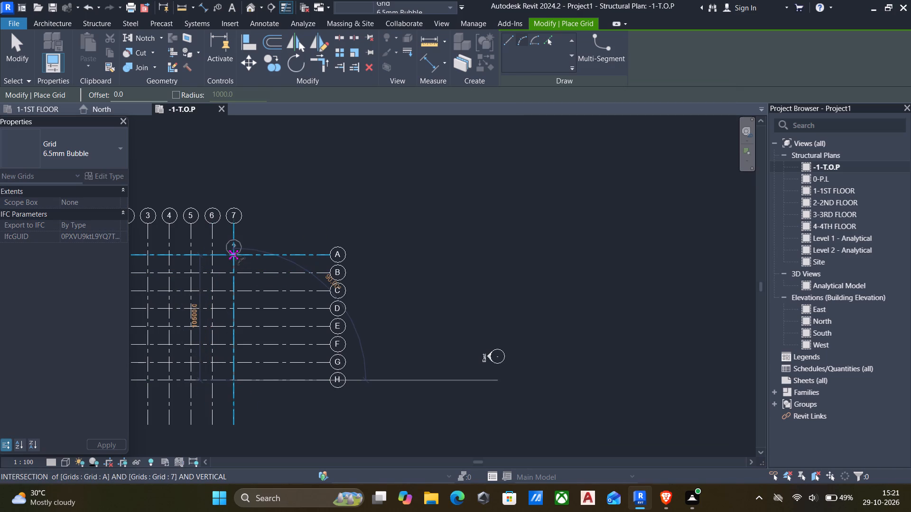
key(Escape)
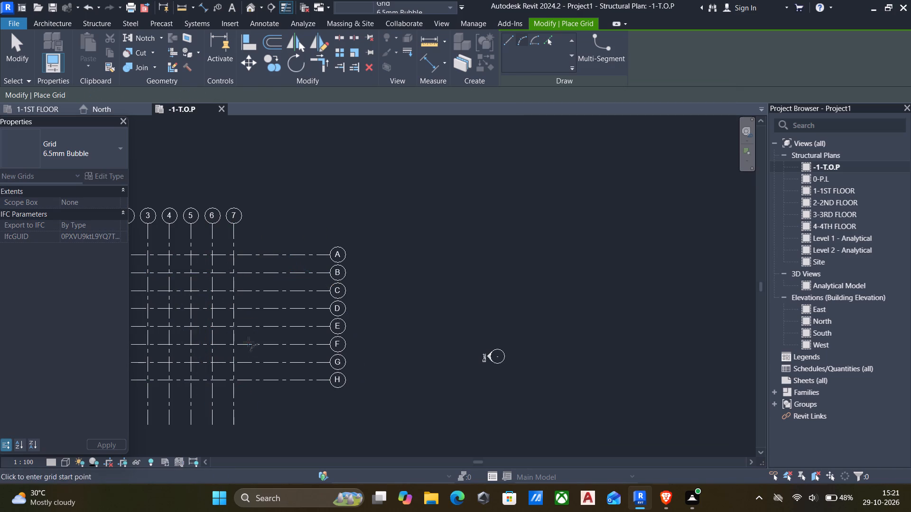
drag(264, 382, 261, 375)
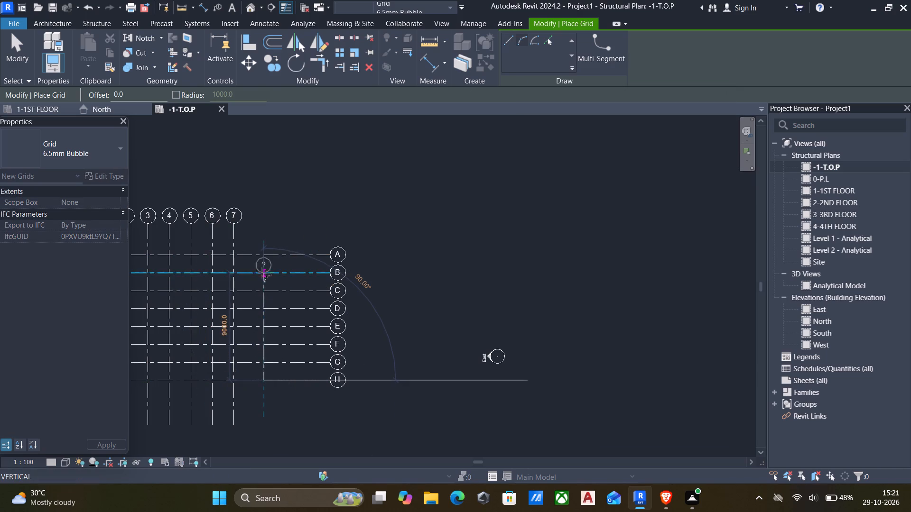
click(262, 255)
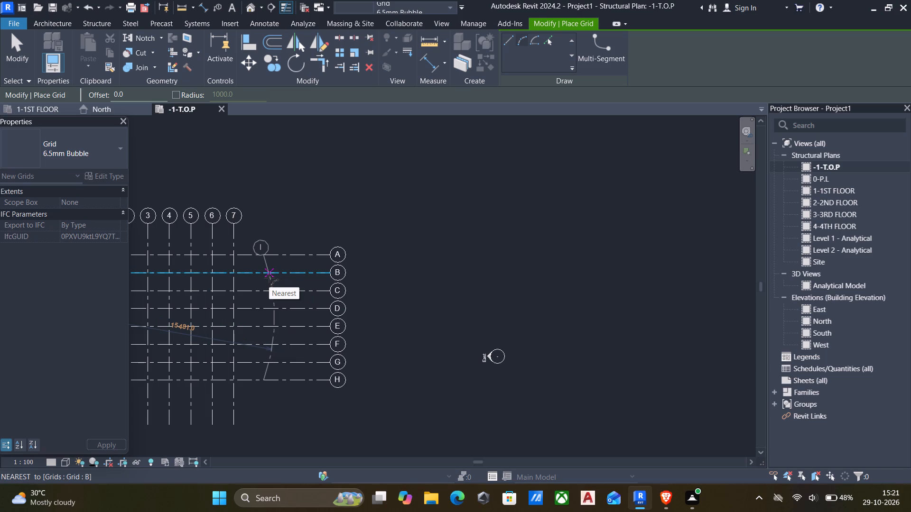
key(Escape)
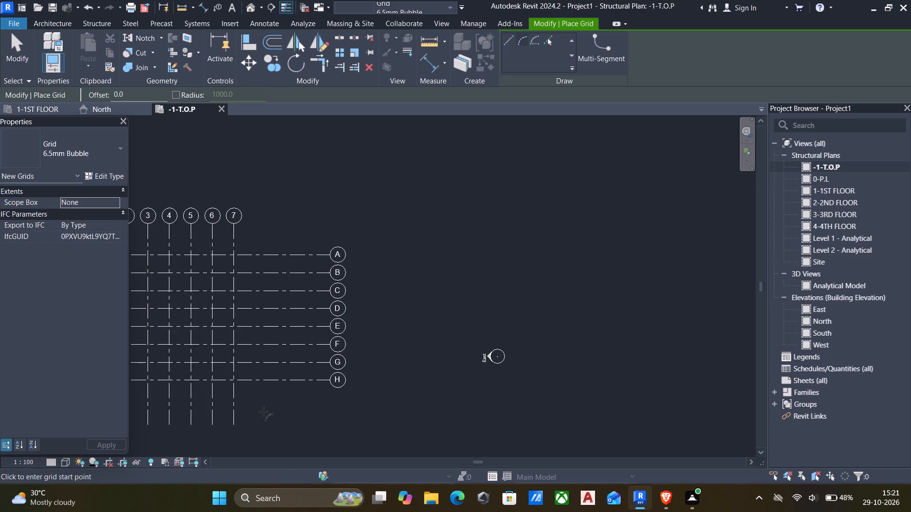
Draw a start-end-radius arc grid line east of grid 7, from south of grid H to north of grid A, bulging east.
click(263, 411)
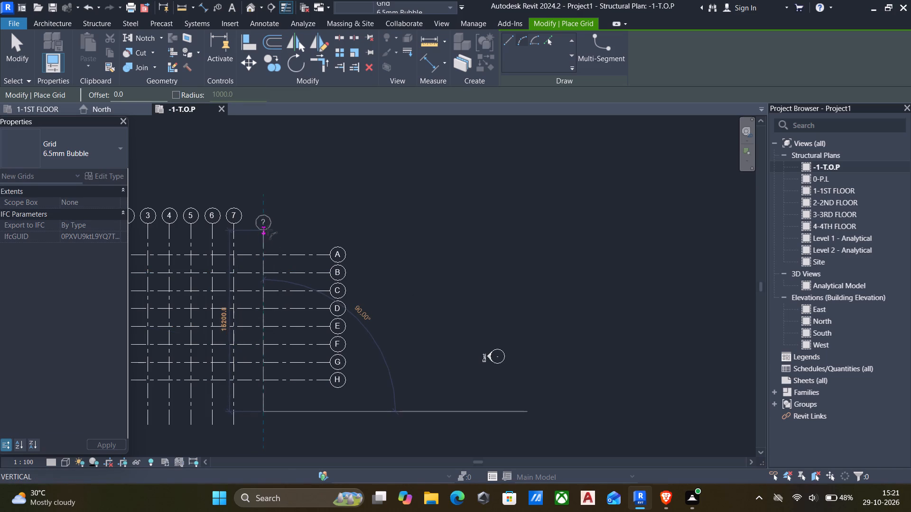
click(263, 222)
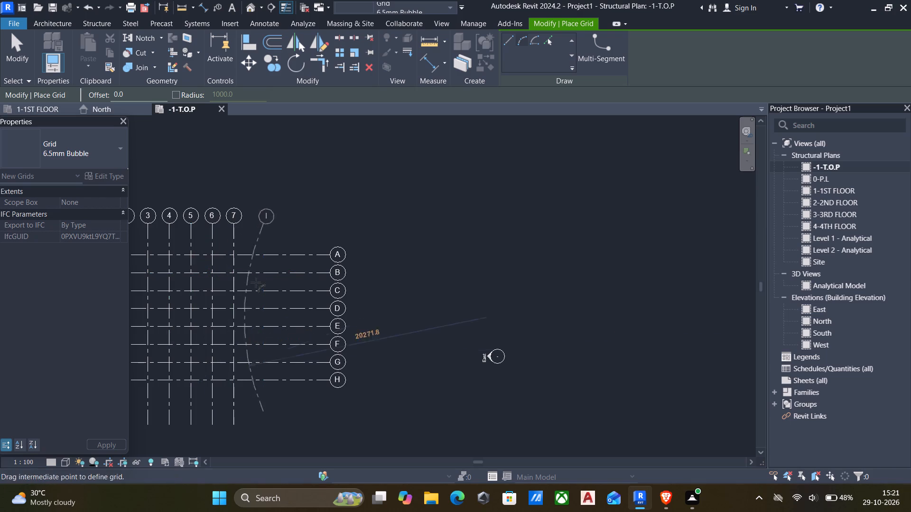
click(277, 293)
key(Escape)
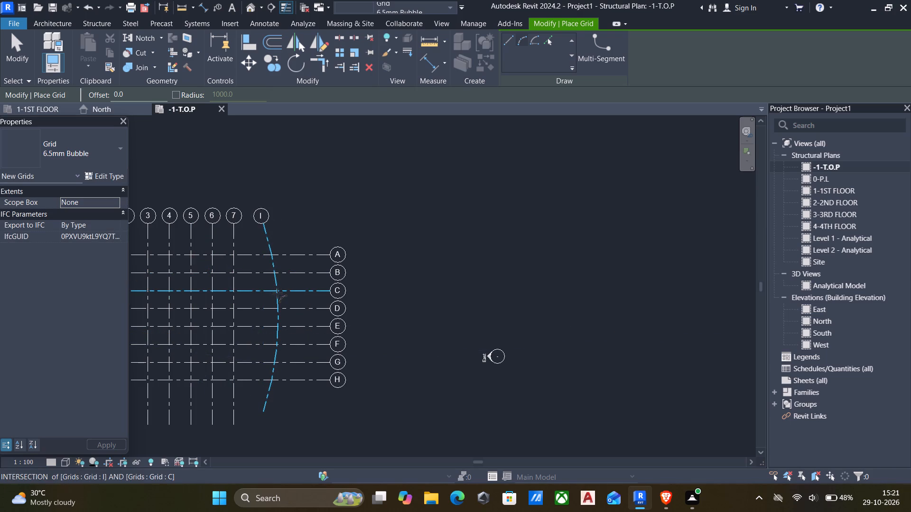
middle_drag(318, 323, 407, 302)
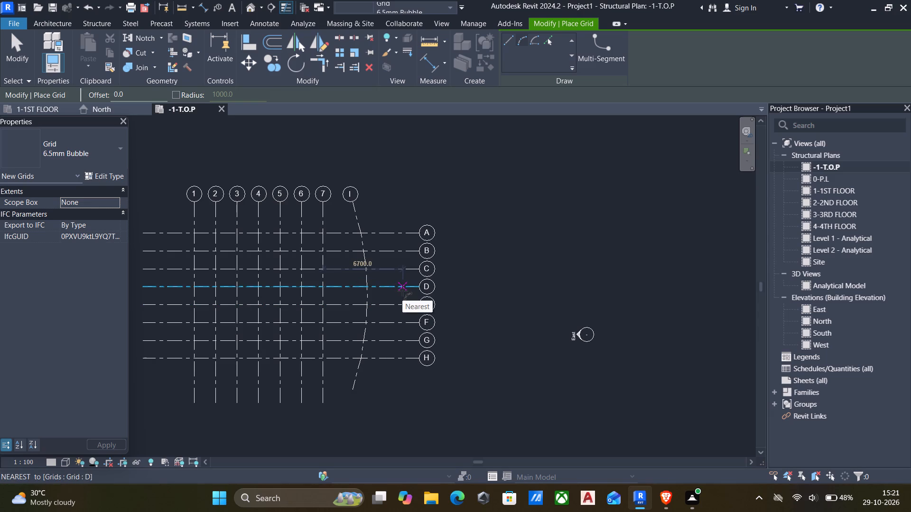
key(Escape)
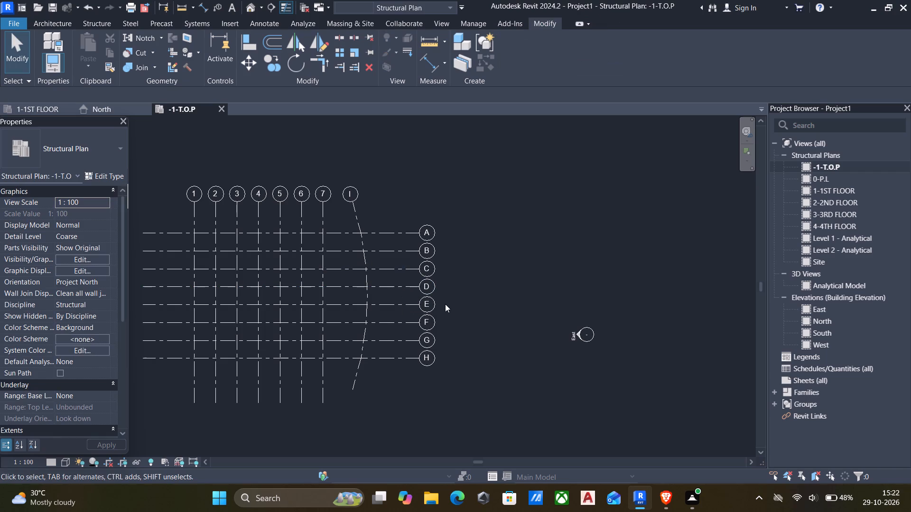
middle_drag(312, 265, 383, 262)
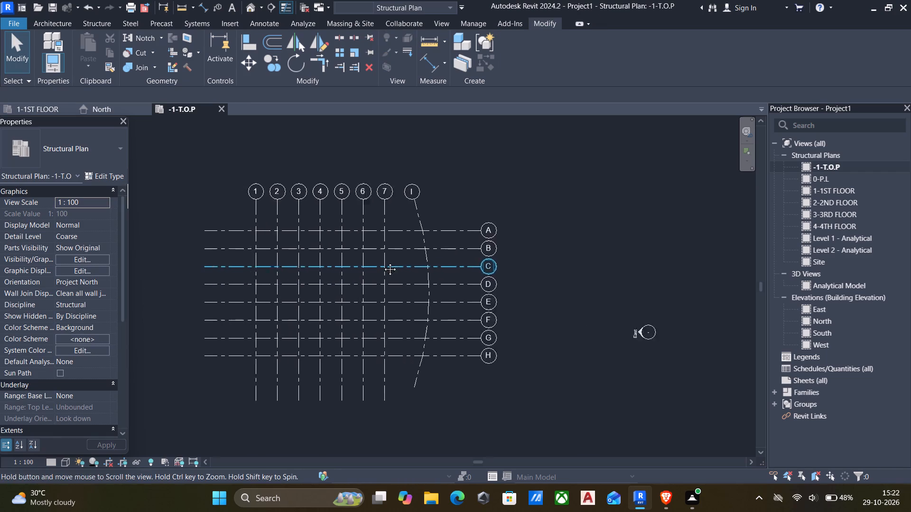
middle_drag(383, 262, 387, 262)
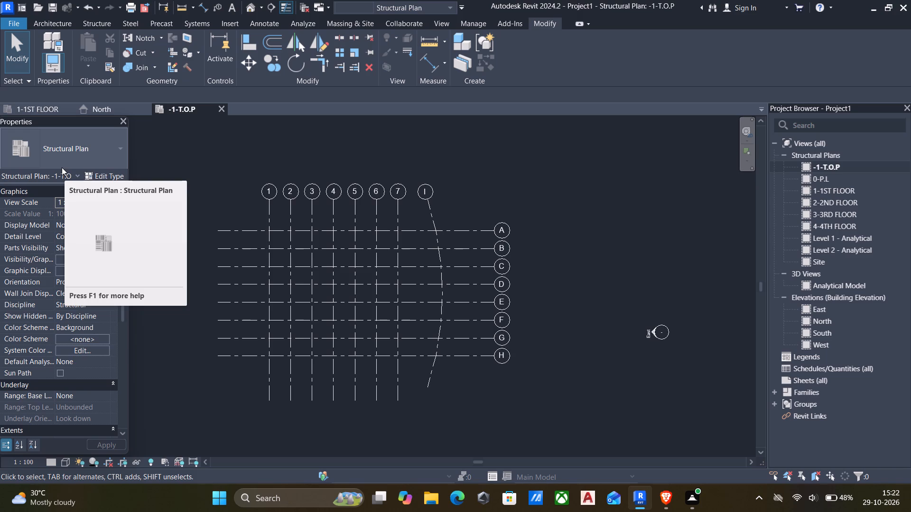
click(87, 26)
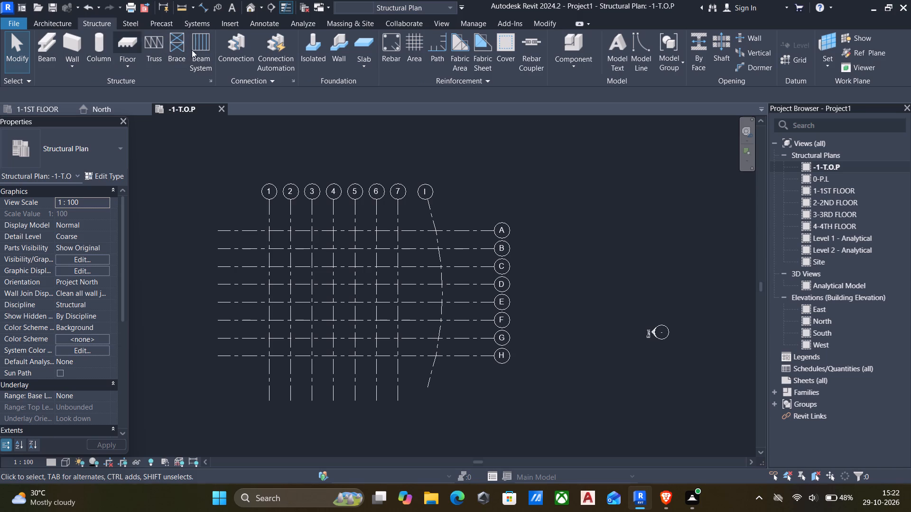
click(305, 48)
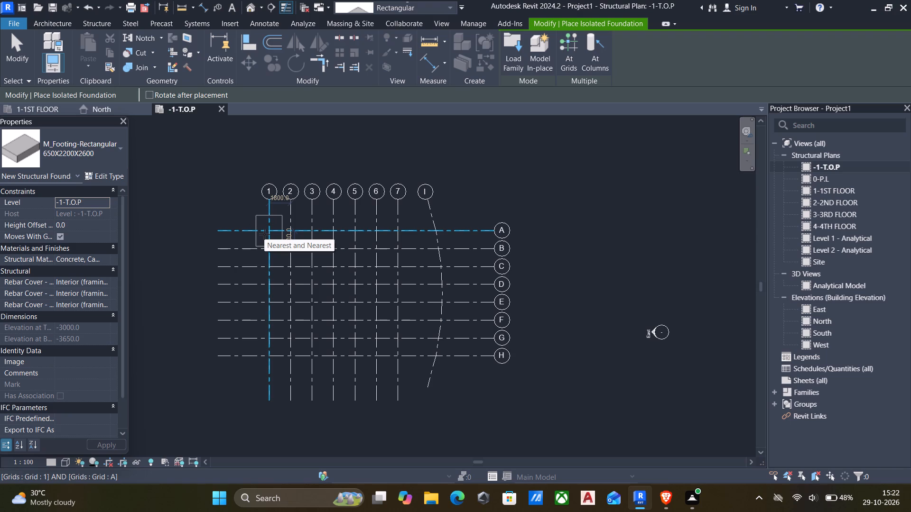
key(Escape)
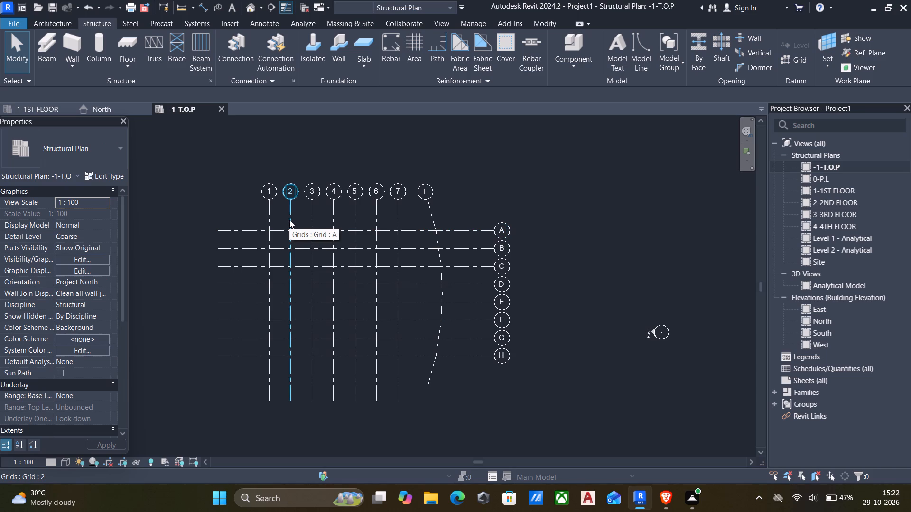
Select every grid line in the -1-T.O.P plan and delete them all.
click(289, 220)
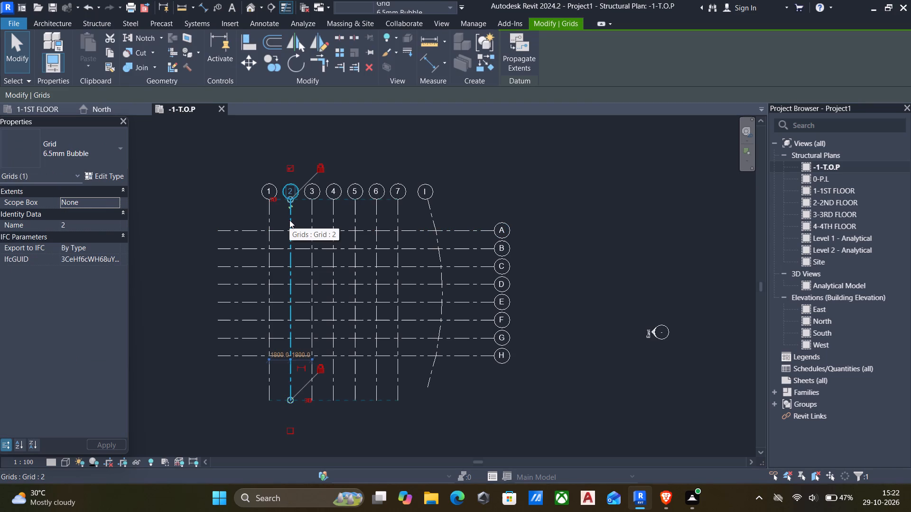
key(s)
key(a)
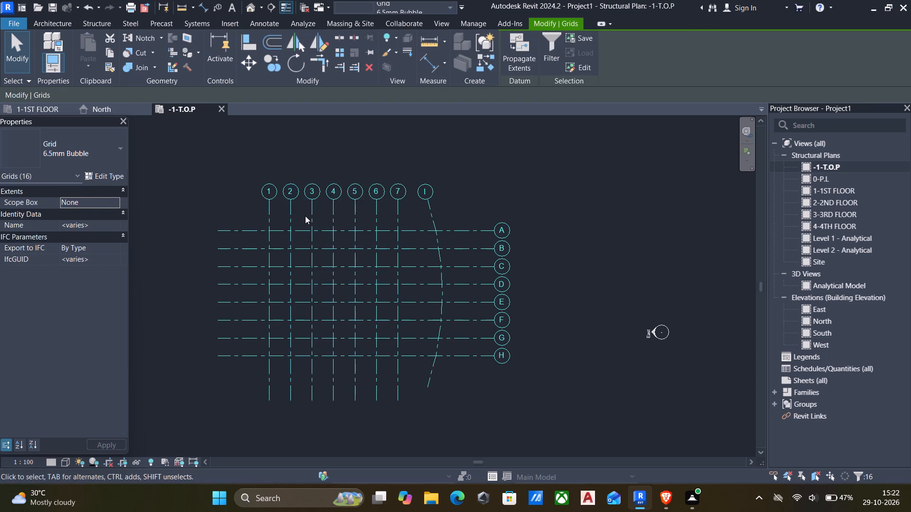
key(Delete)
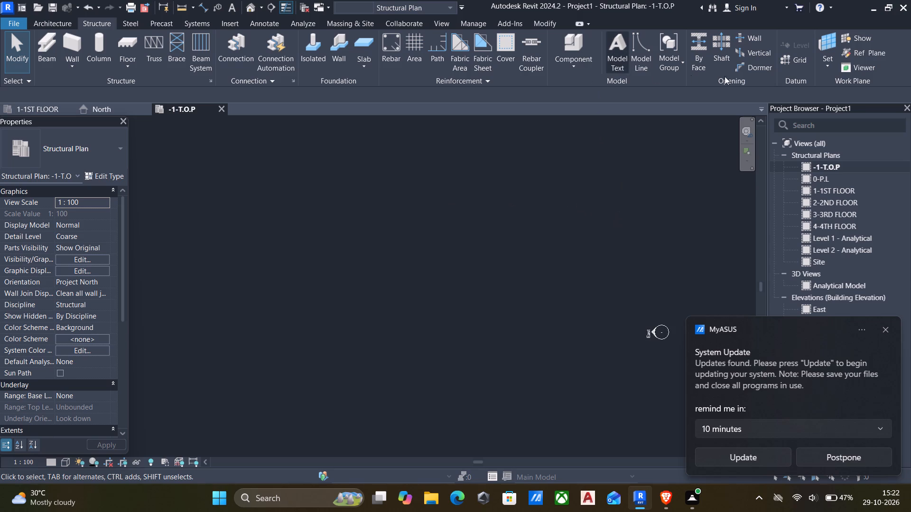
Draw a vertical grid line between the West and East elevation markers in the -1-T.O.P plan, nearer the West marker.
click(795, 61)
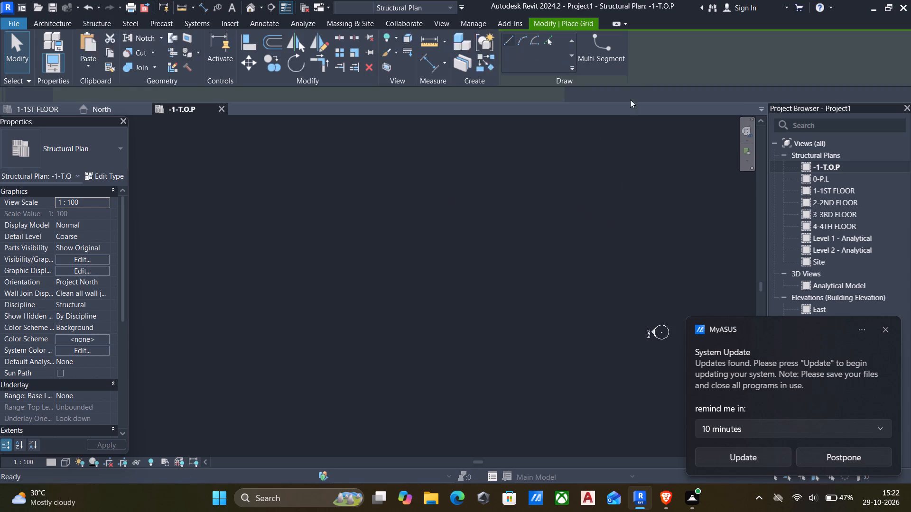
scroll(380, 195, down, 7)
scroll(338, 213, up, 5)
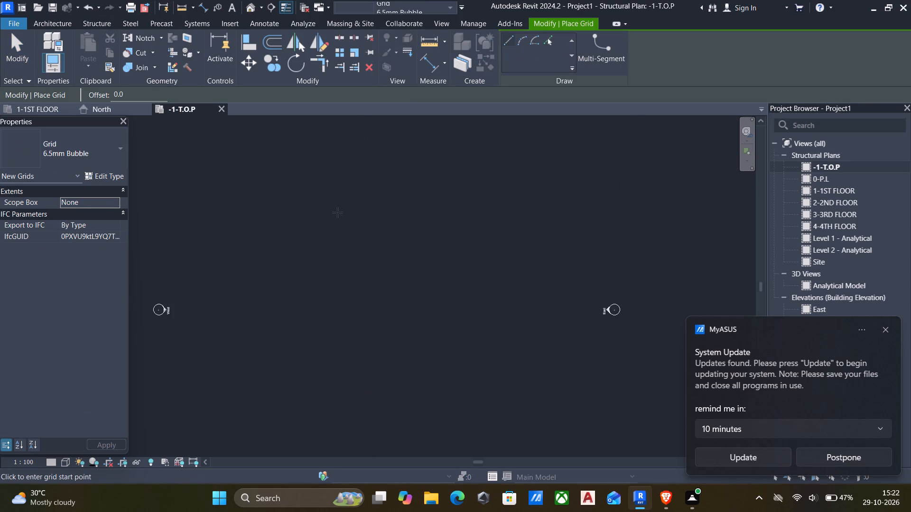
scroll(310, 197, up, 5)
scroll(284, 163, down, 3)
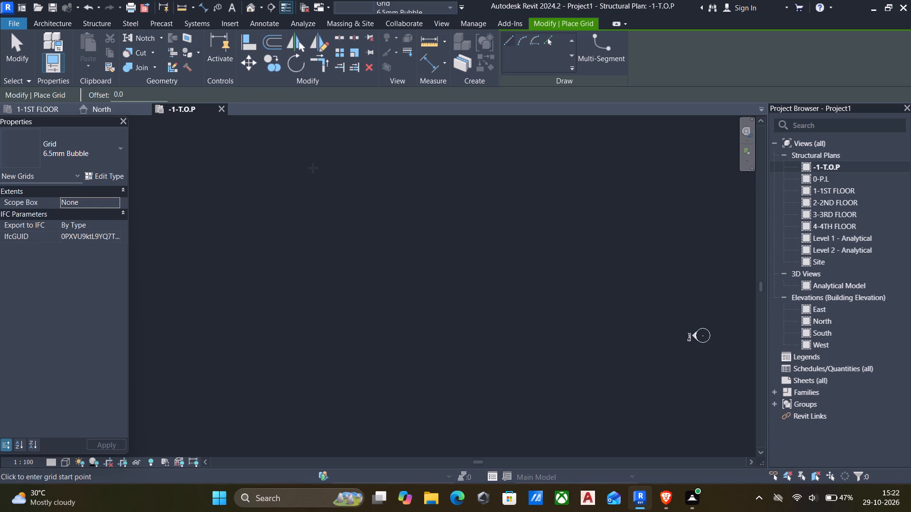
scroll(313, 168, down, 6)
scroll(297, 241, up, 6)
drag(298, 361, 298, 345)
middle_drag(307, 153, 303, 275)
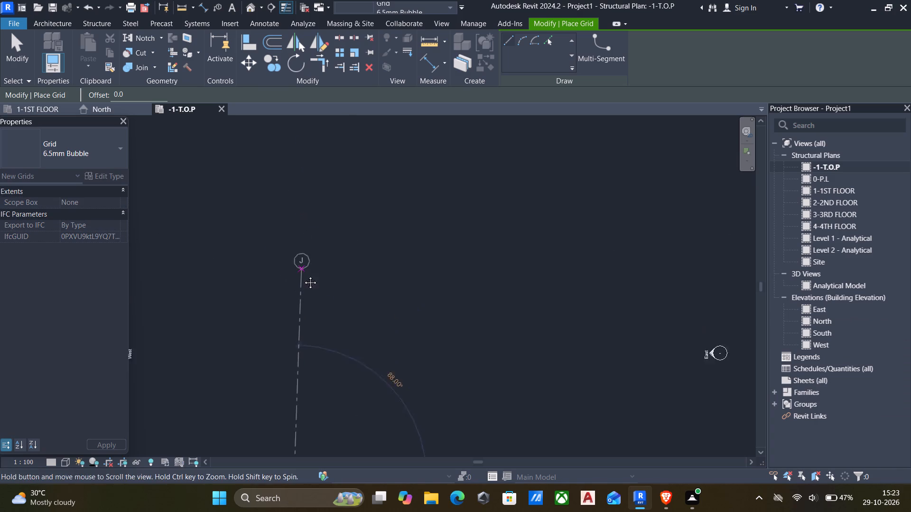
middle_drag(303, 275, 304, 283)
scroll(306, 279, down, 1)
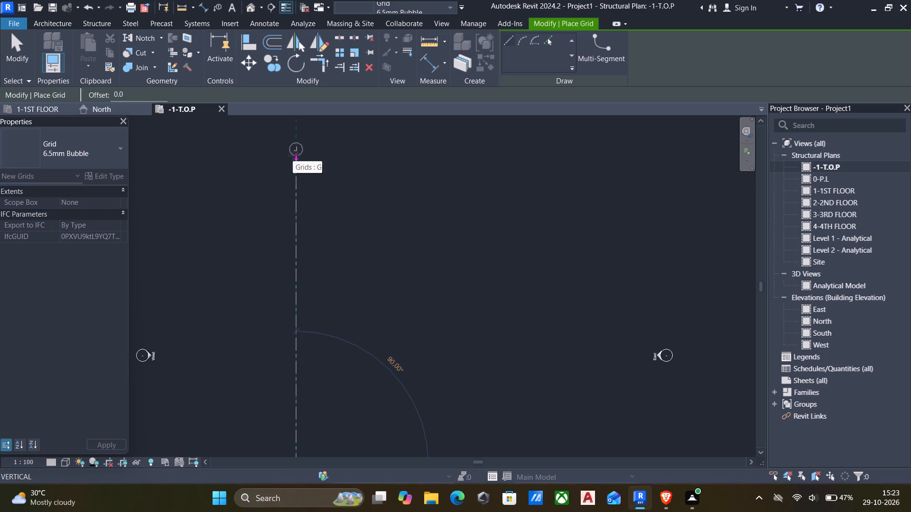
click(293, 155)
key(Escape)
scroll(311, 146, up, 5)
key(Escape)
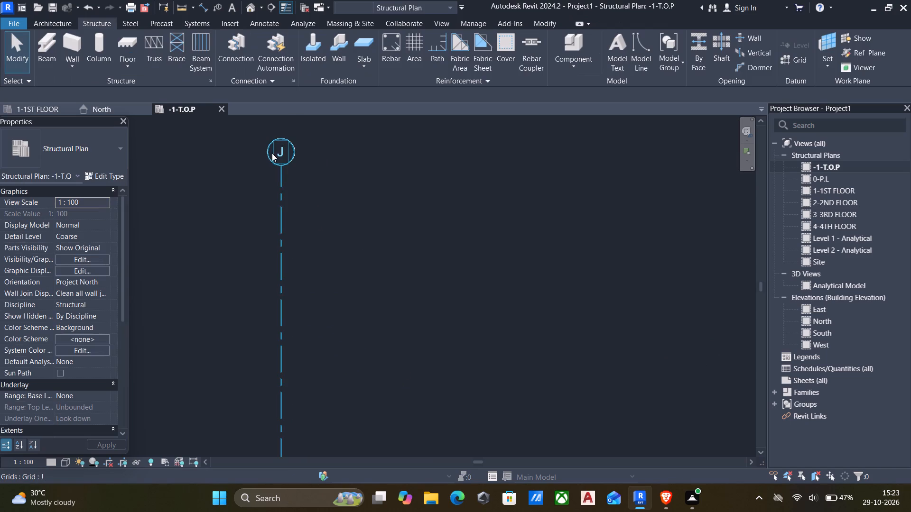
Rename the new vertical grid line as 1.
click(274, 153)
click(281, 153)
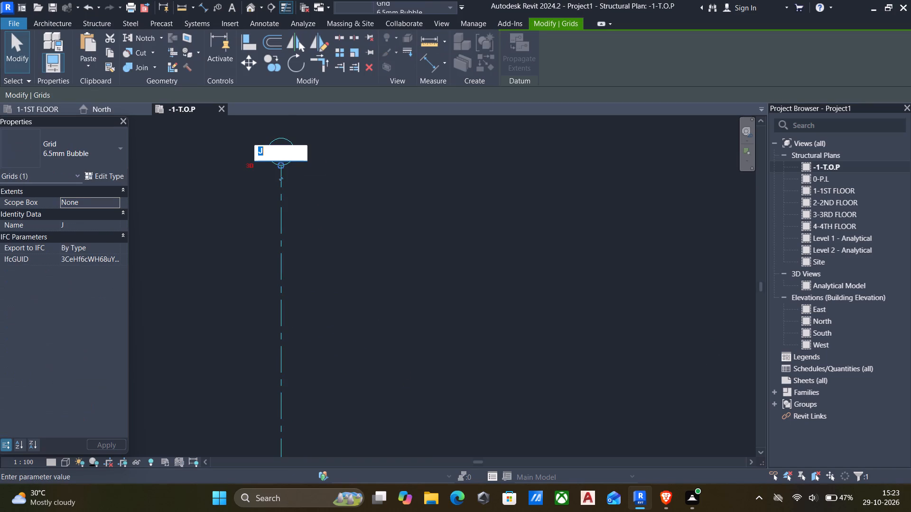
key(1)
click(422, 220)
Draw a second vertical grid line 5000 mm east of grid 1, with both ends aligned to it.
scroll(385, 227, down, 7)
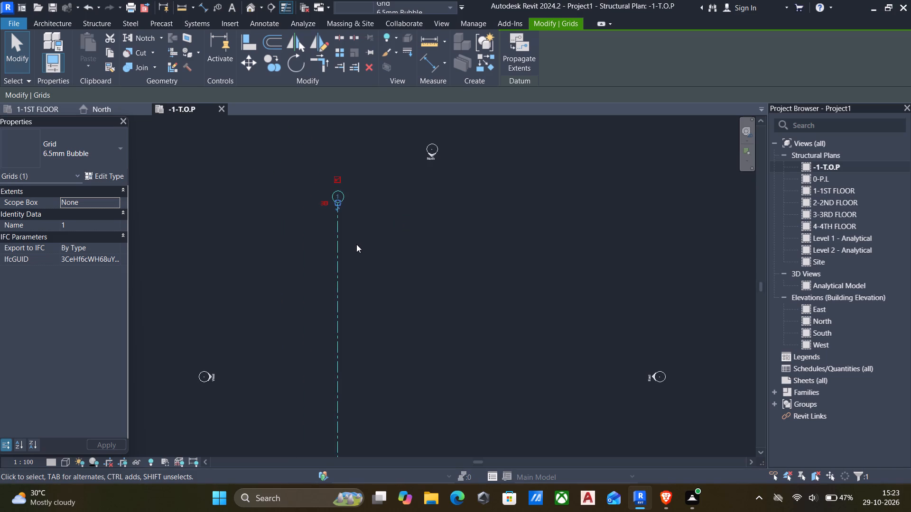
key(c)
key(s)
scroll(370, 248, down, 3)
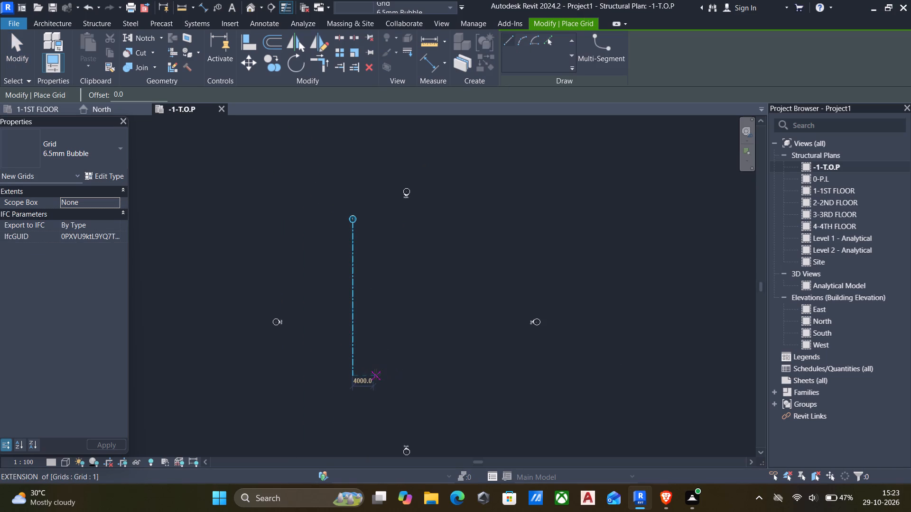
scroll(380, 374, up, 1)
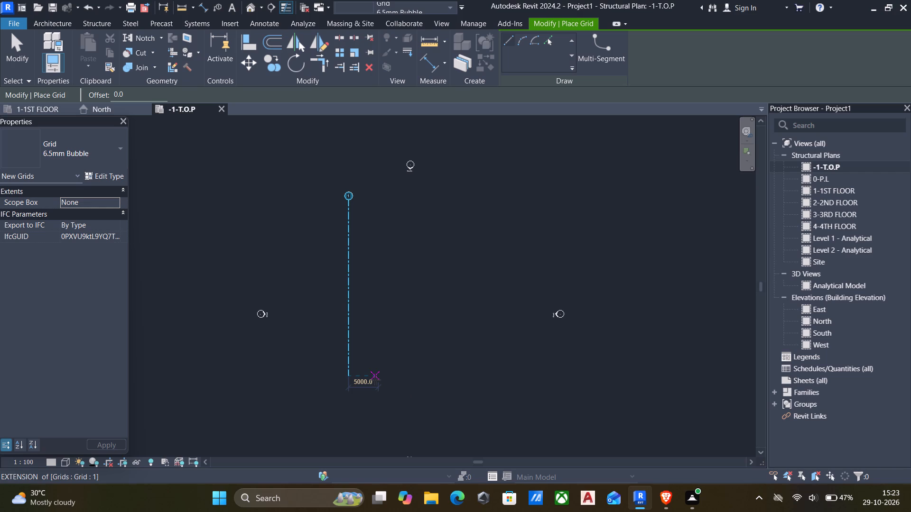
click(375, 380)
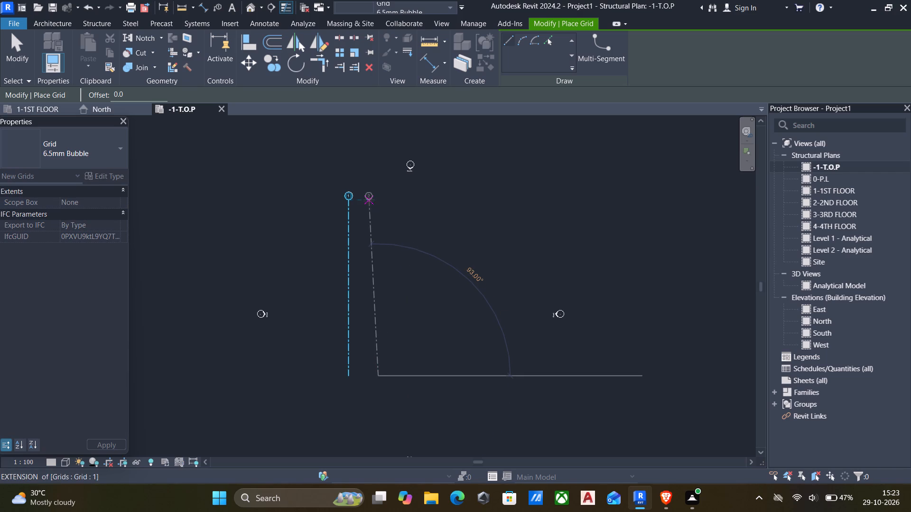
click(376, 197)
key(Escape)
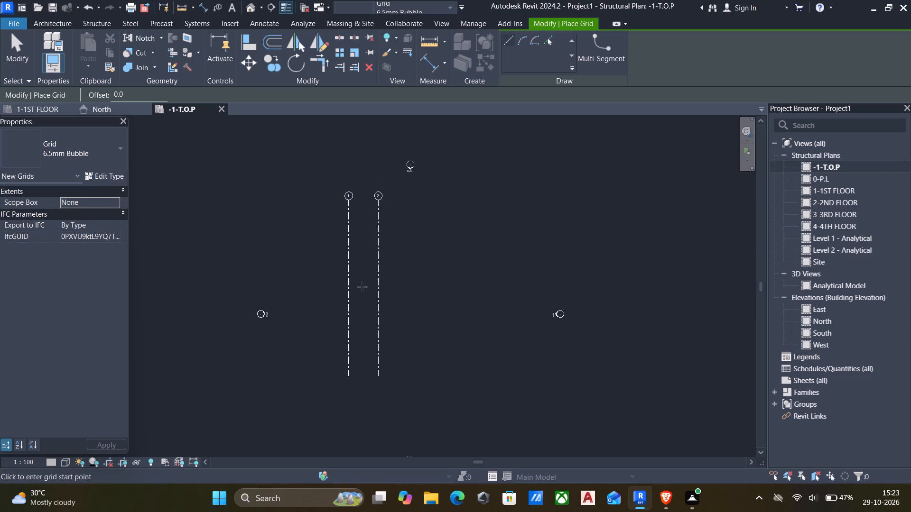
key(Escape)
Set the spacing between grids 1 and 2 to 4000 mm by moving grid 2.
click(376, 343)
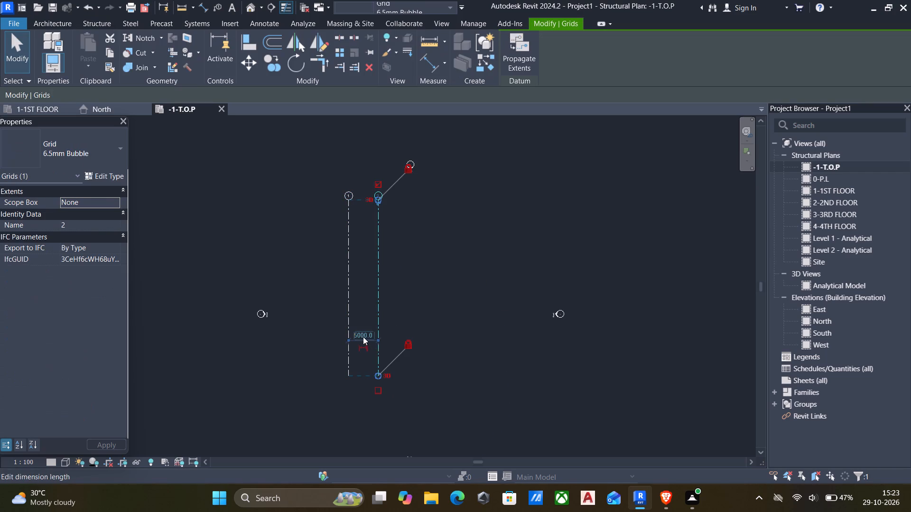
click(362, 332)
text(4000)
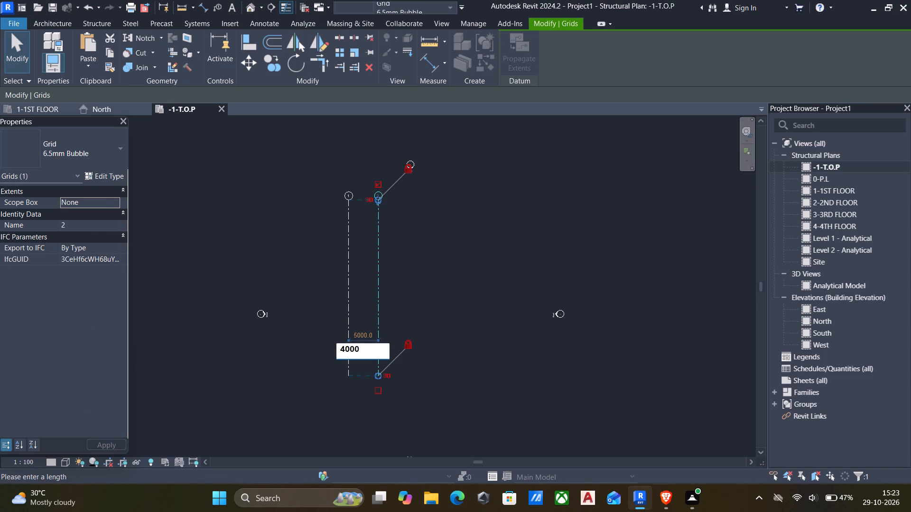
key(Return)
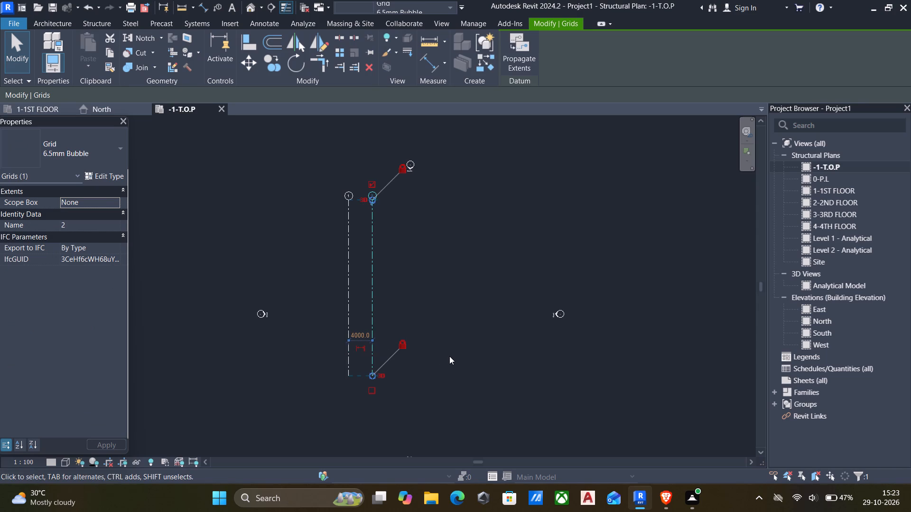
click(437, 355)
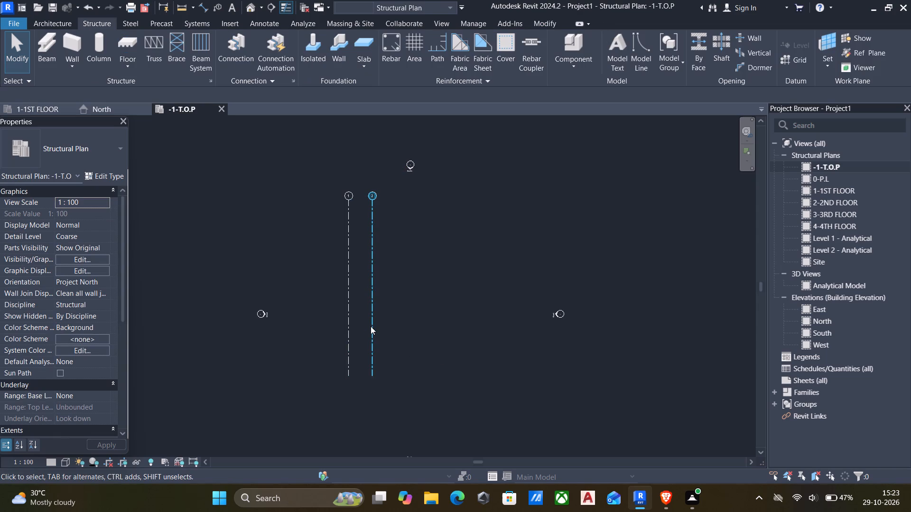
Nudge grids 1 and 2 together slightly west, toward the West elevation marker.
drag(312, 178, 446, 380)
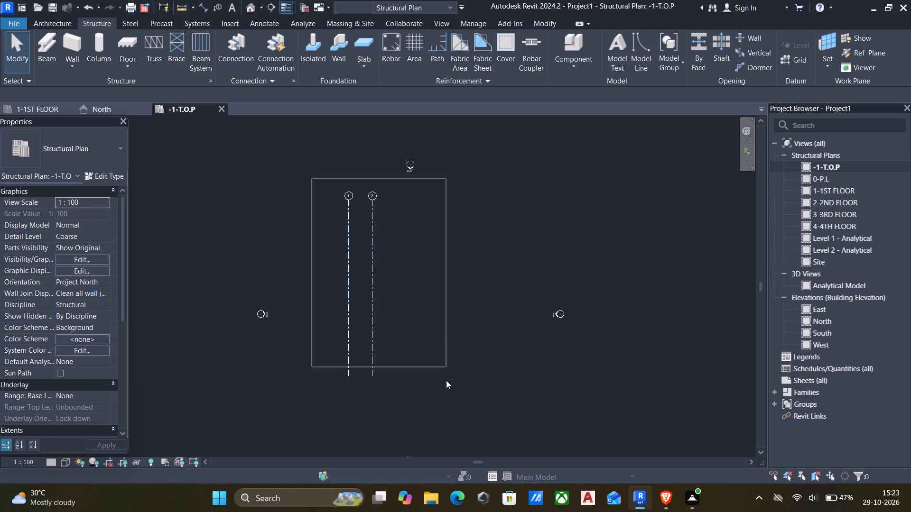
drag(446, 380, 449, 405)
key(Left)
key(Left)
key(Left)
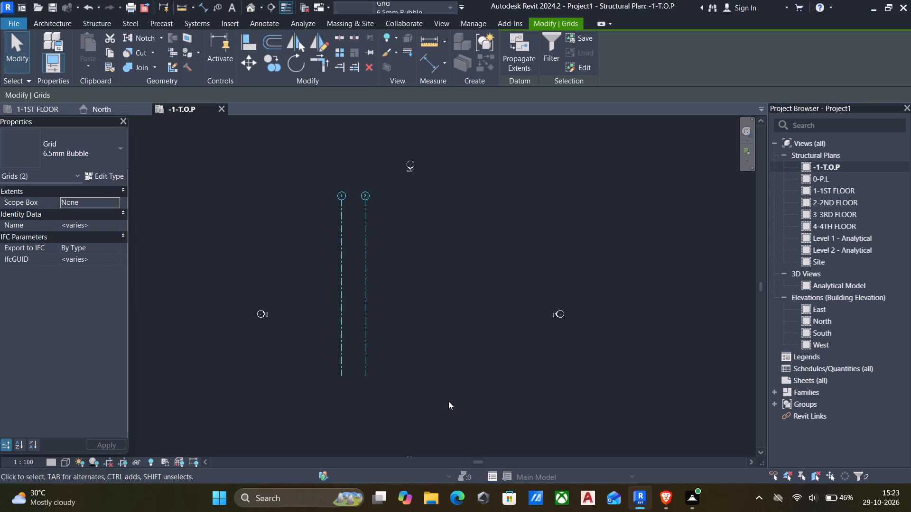
key(Left)
key(Left)
key(Left)
key(Left)
key(Left)
click(294, 264)
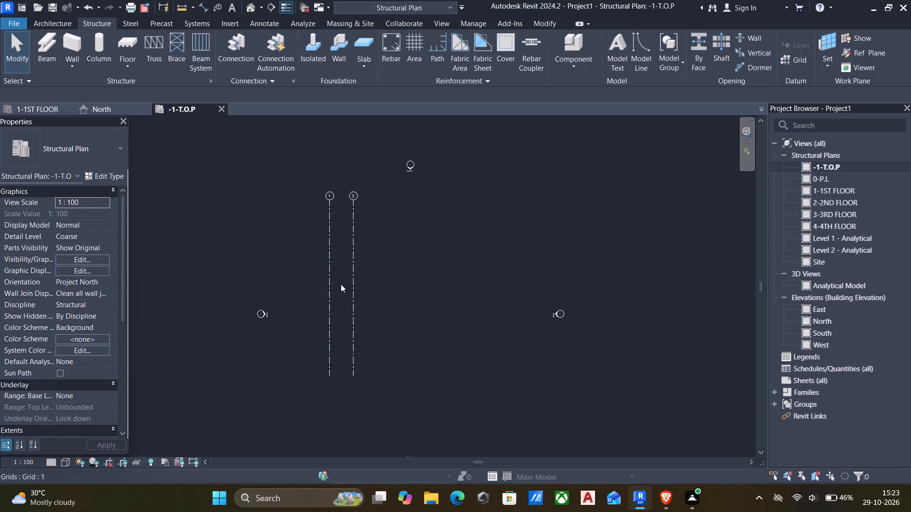
Draw three more vertical grid lines east of grid 2 at 5000 mm spacing, with ends aligned to the existing grids.
click(356, 296)
text(CS)
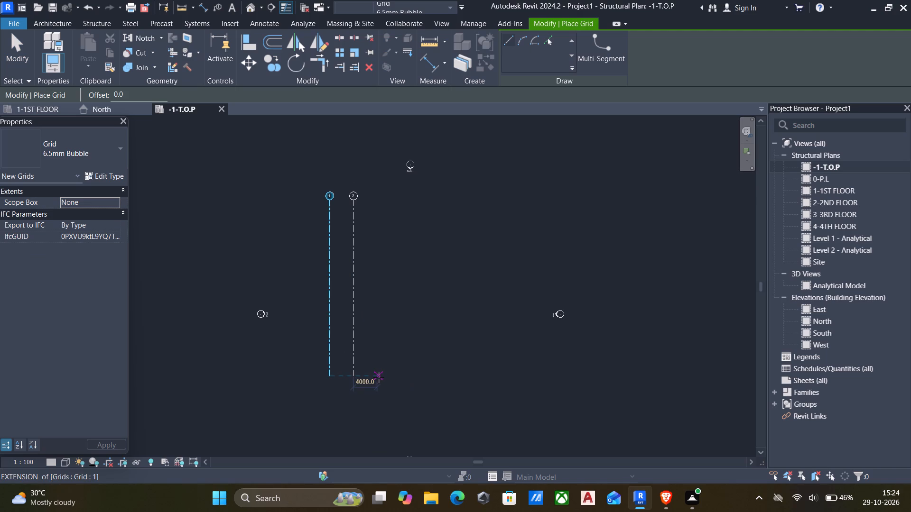
drag(380, 377, 377, 369)
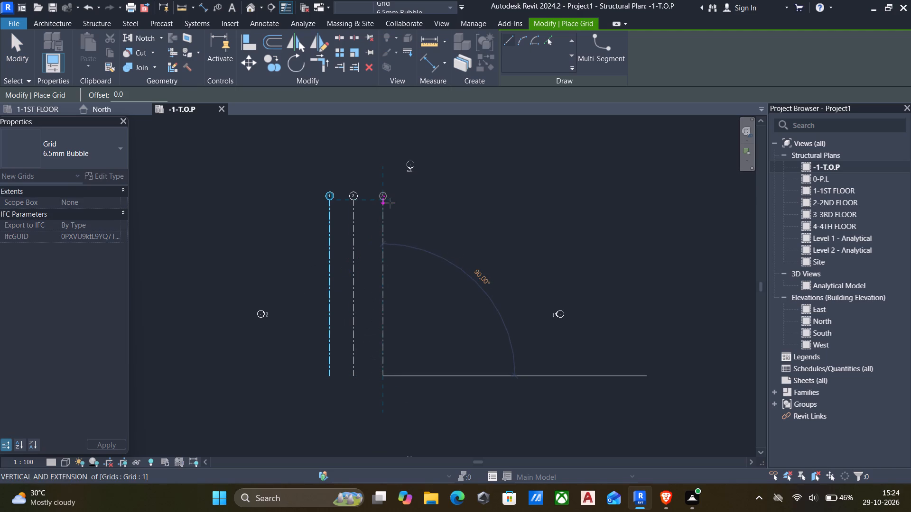
click(386, 202)
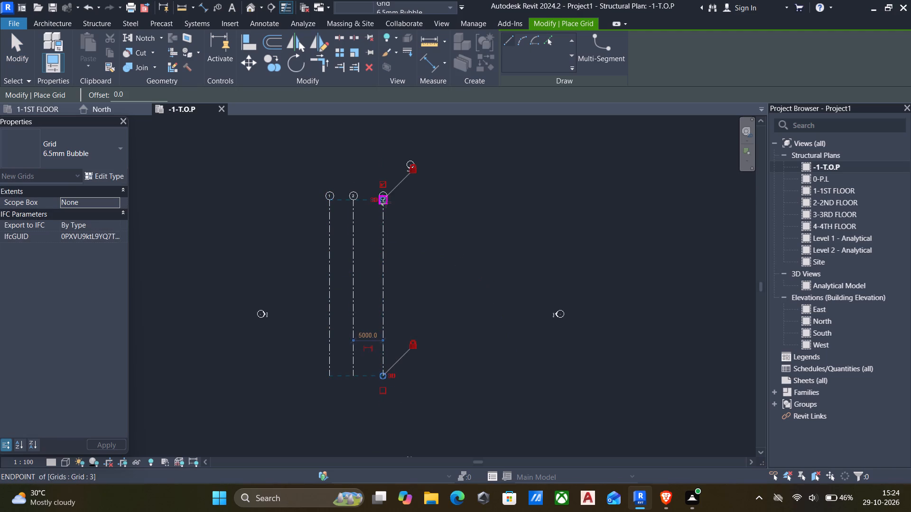
key(Escape)
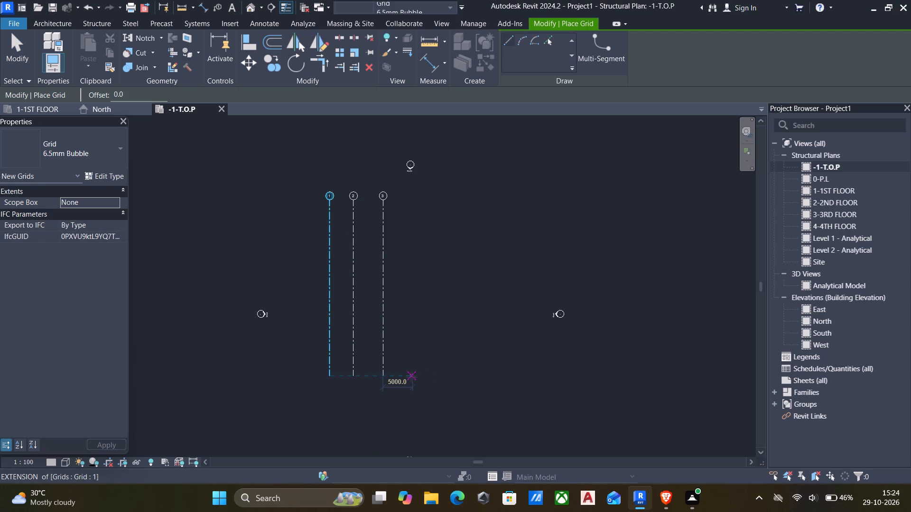
drag(411, 376, 415, 372)
click(412, 200)
key(Escape)
drag(440, 373, 440, 368)
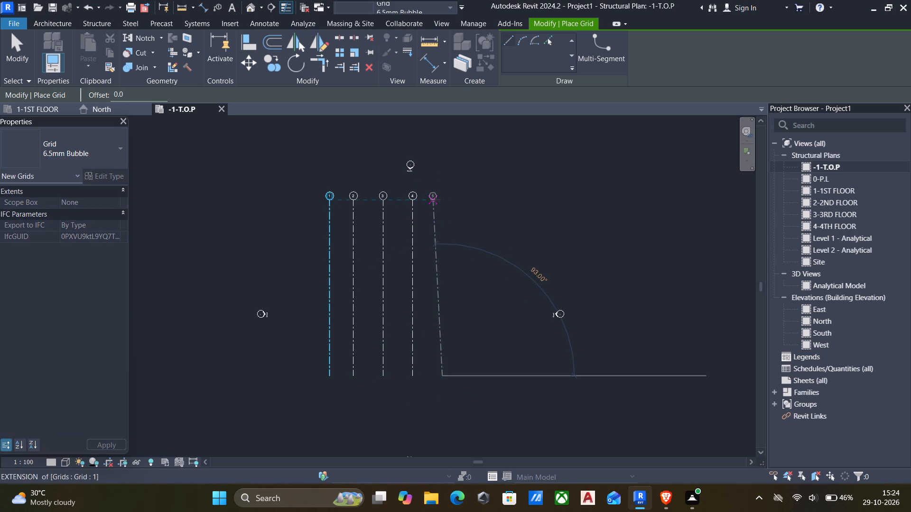
click(441, 198)
key(Escape)
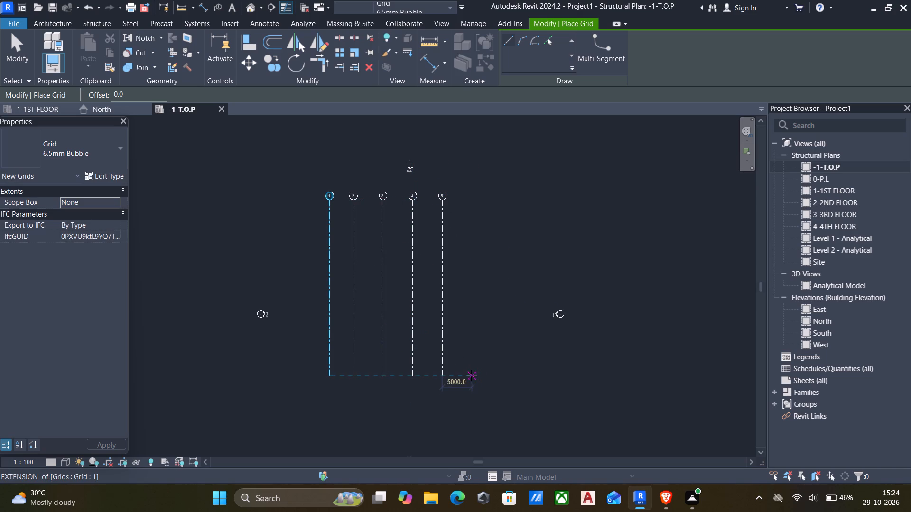
Draw another three vertical grid lines east of grid 5 at 5000 mm spacing, with ends aligned to the existing grids.
click(471, 373)
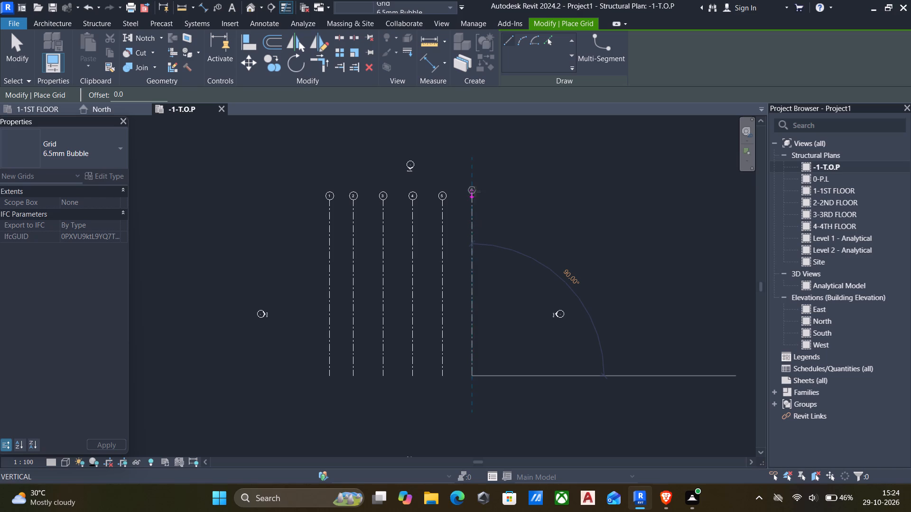
click(472, 204)
key(Escape)
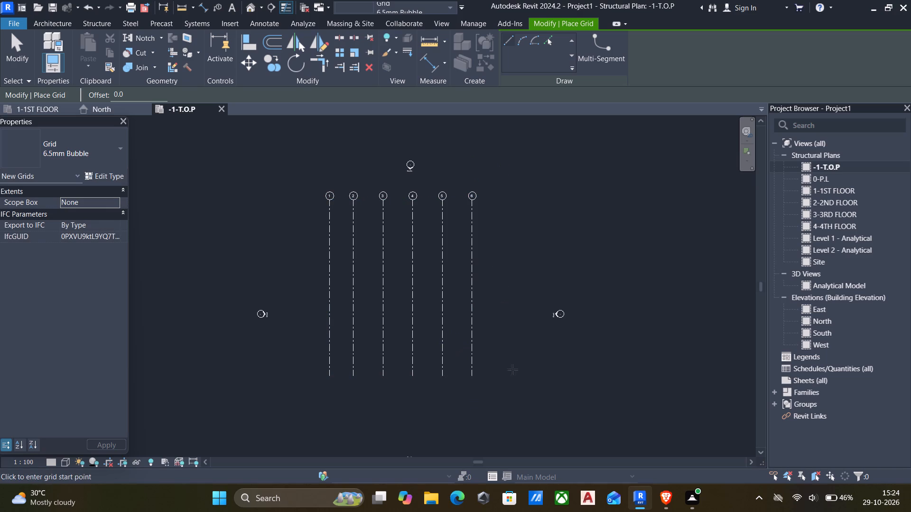
click(501, 375)
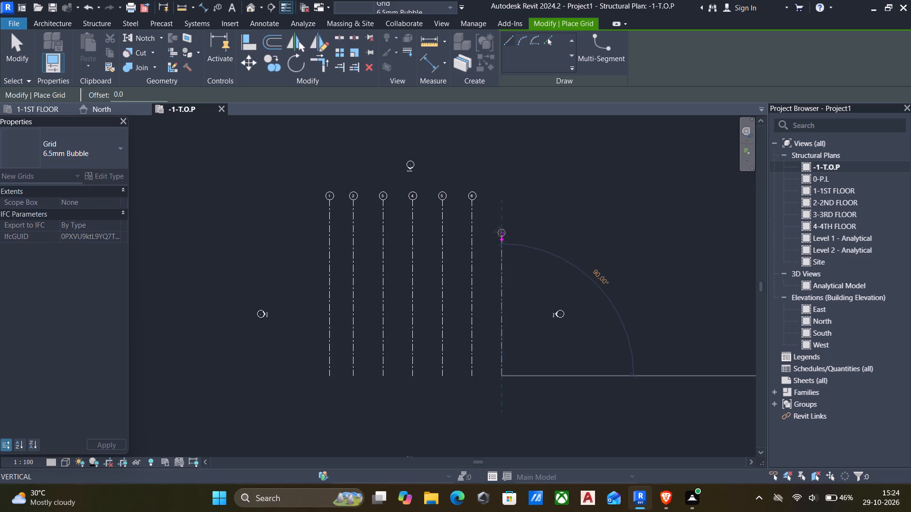
click(499, 198)
key(Escape)
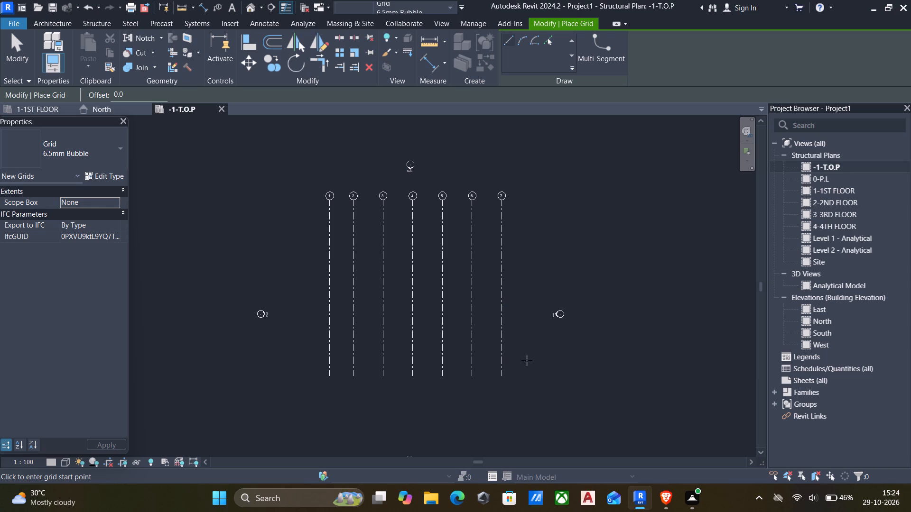
click(532, 378)
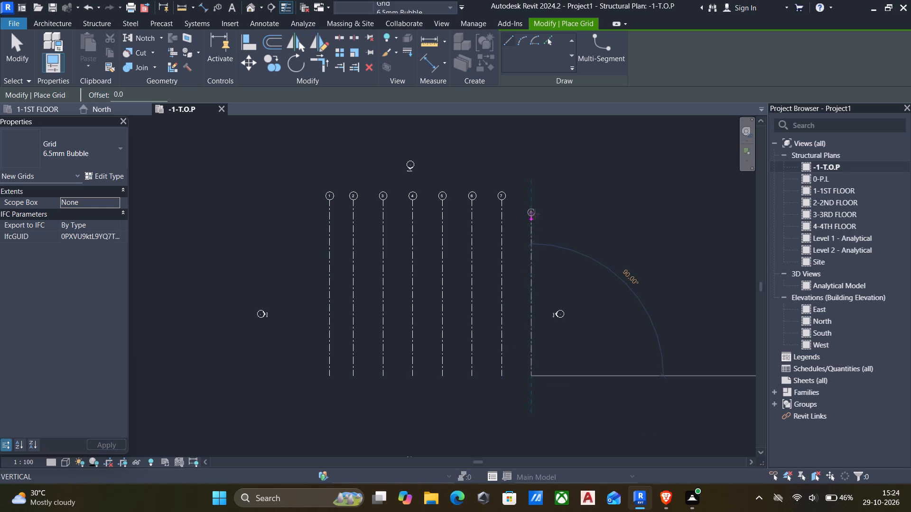
click(533, 197)
key(Escape)
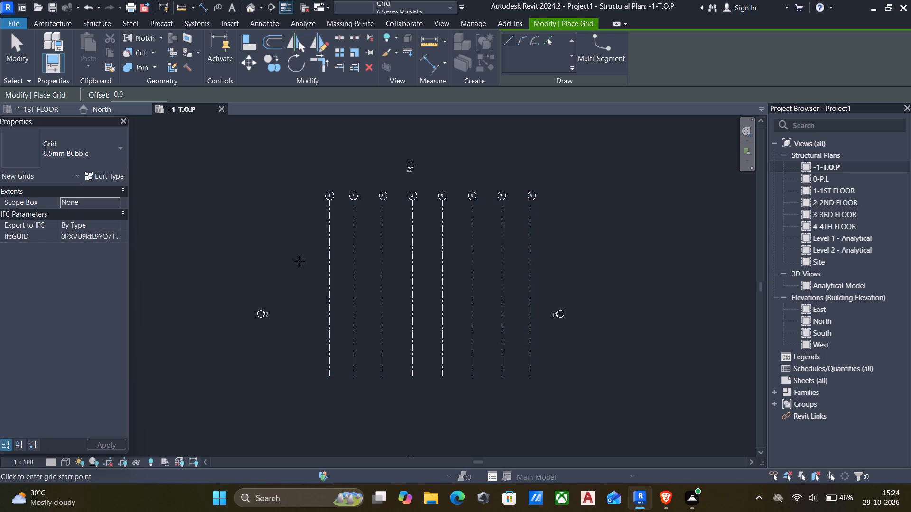
Draw three horizontal grid lines across the vertical grids, starting just below their bubbles, at 5000 mm spacing with aligned ends.
click(304, 215)
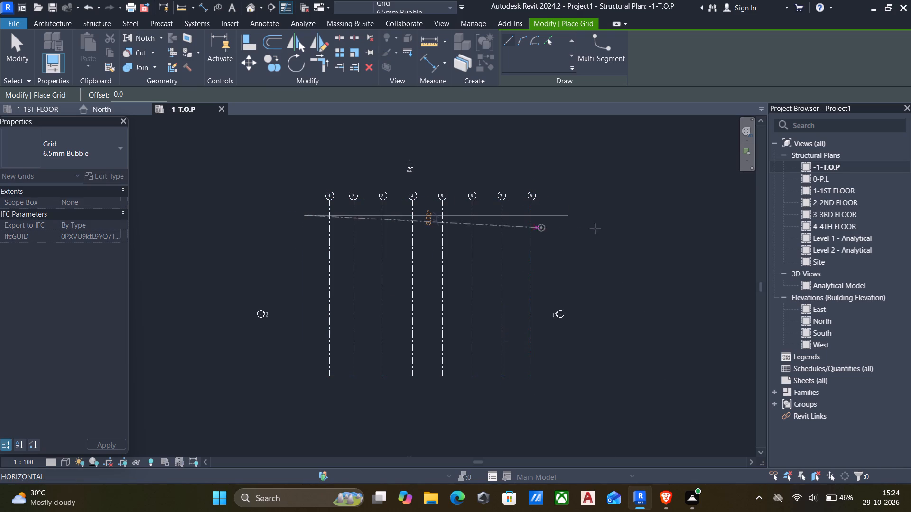
click(560, 214)
key(Escape)
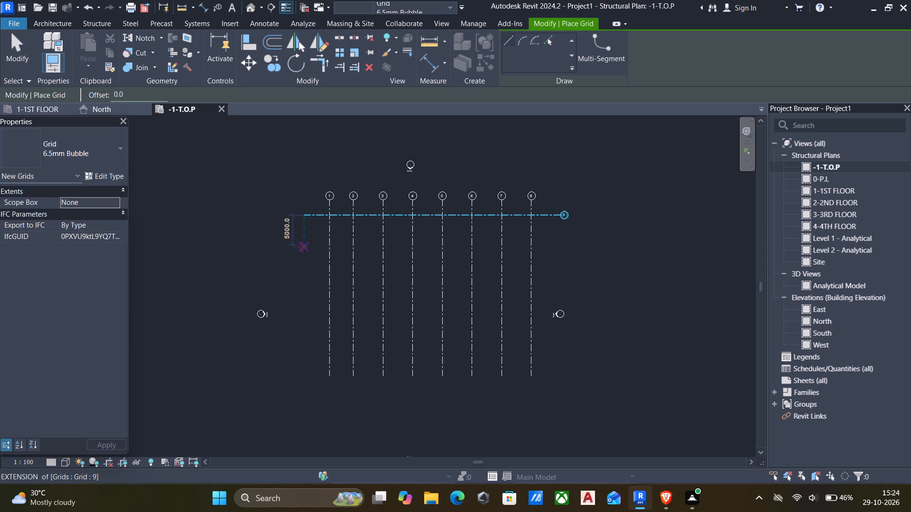
click(302, 246)
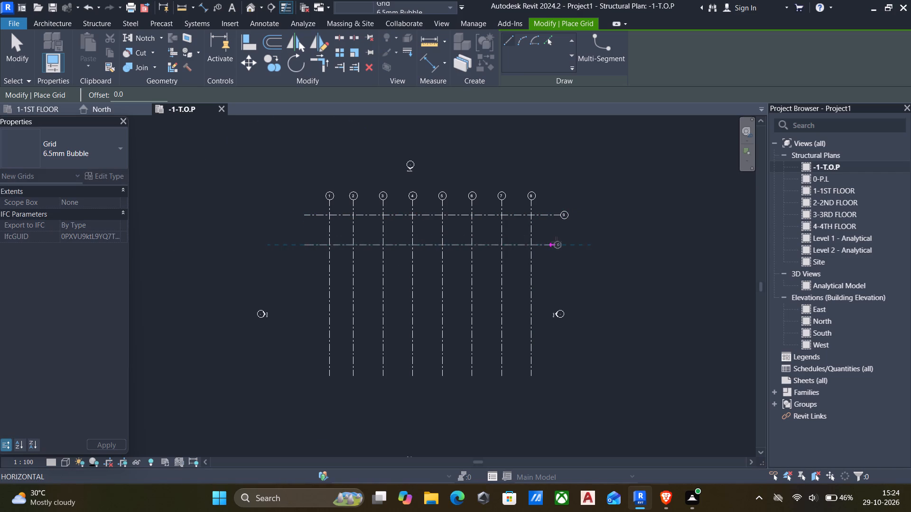
click(557, 242)
key(Escape)
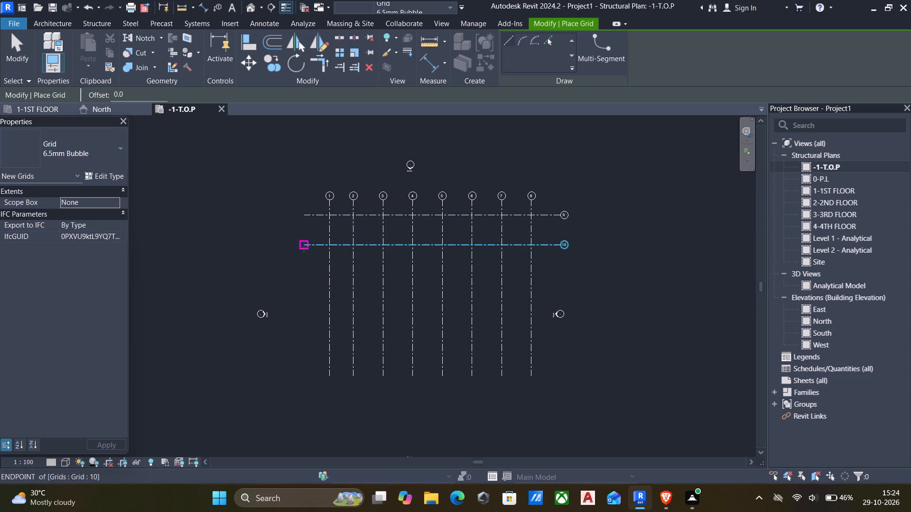
click(304, 272)
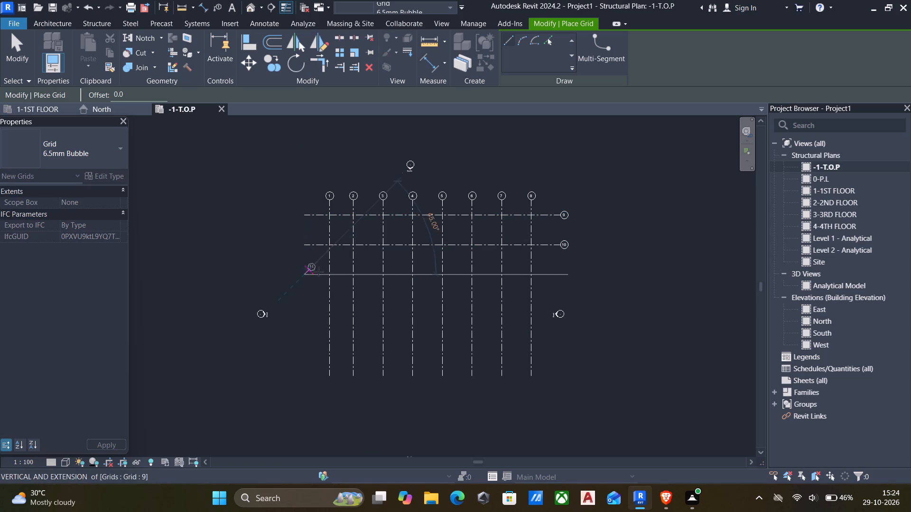
click(558, 271)
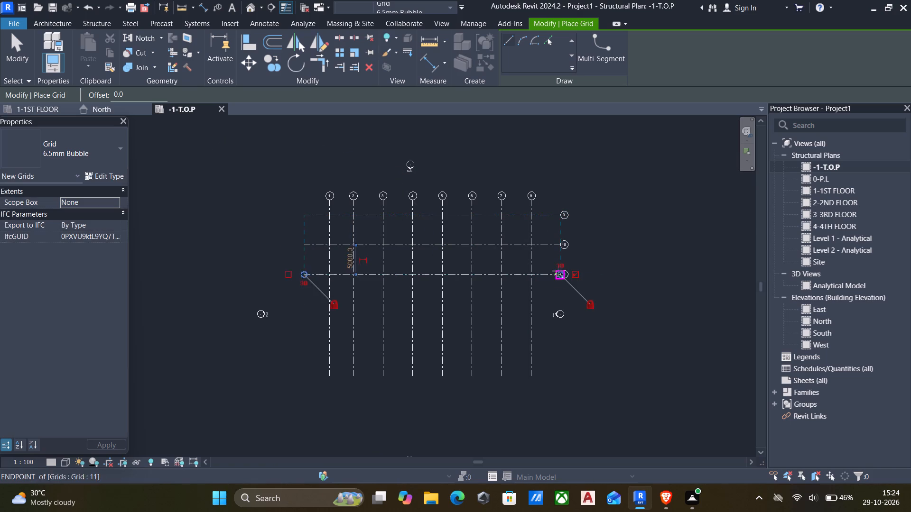
key(Escape)
Draw three more horizontal grid lines south of grid 11 at 5000 mm spacing, with ends aligned to the existing ones.
click(307, 302)
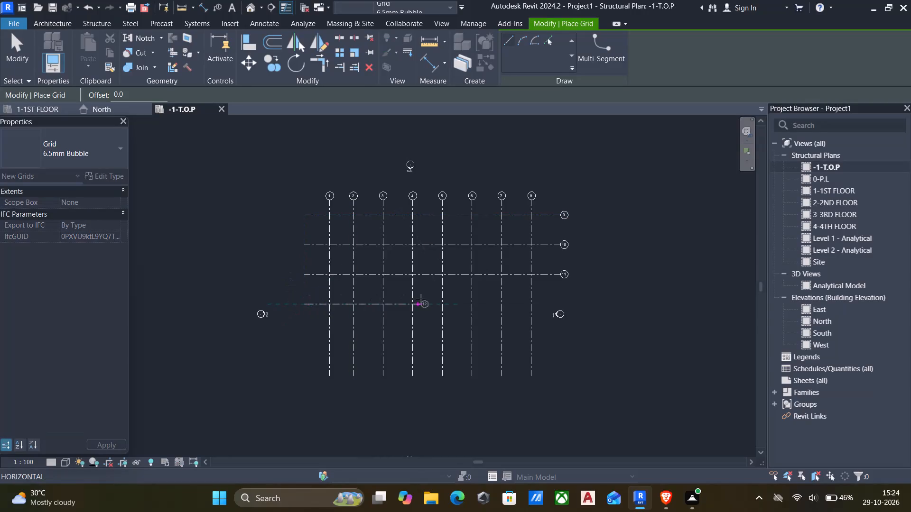
key(Escape)
drag(301, 302, 327, 301)
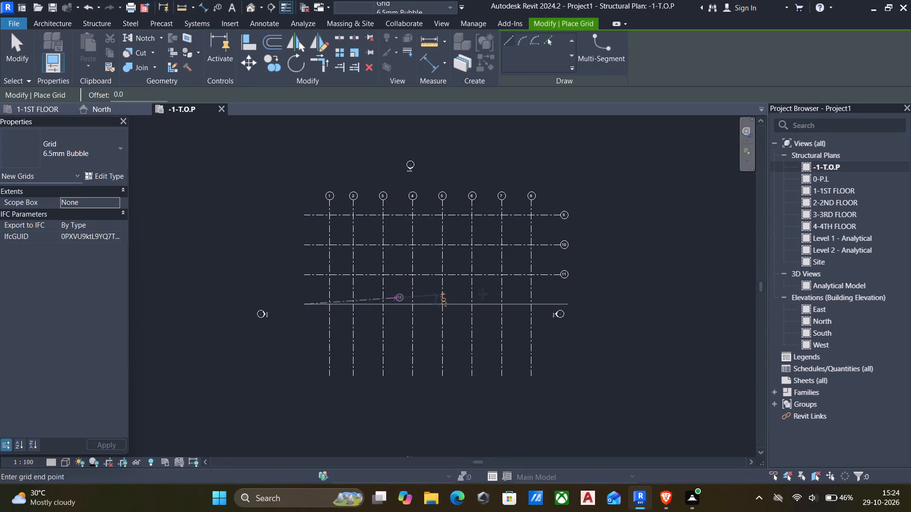
click(561, 305)
key(Escape)
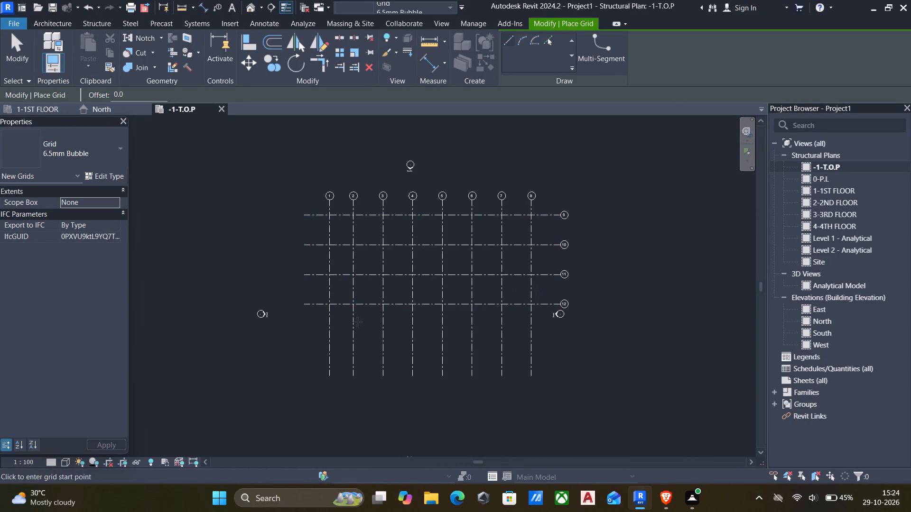
drag(305, 334, 325, 334)
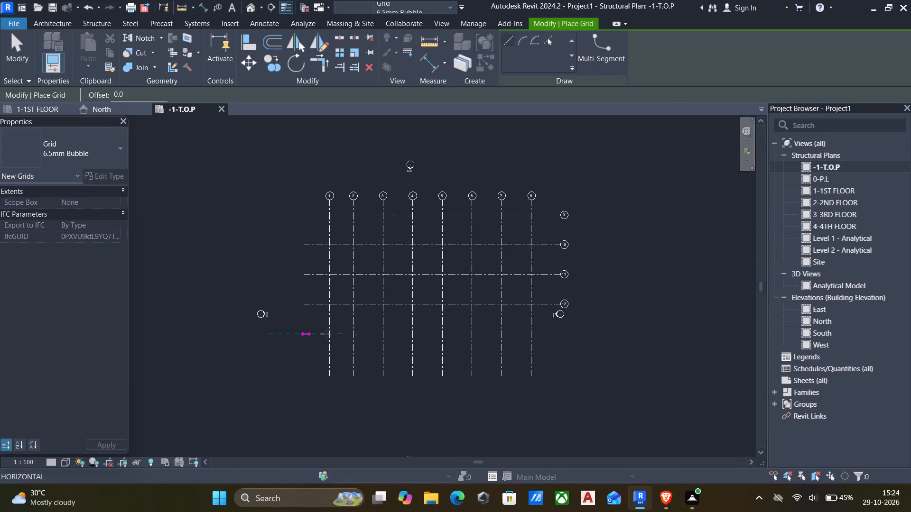
drag(325, 334, 330, 334)
click(561, 337)
key(Escape)
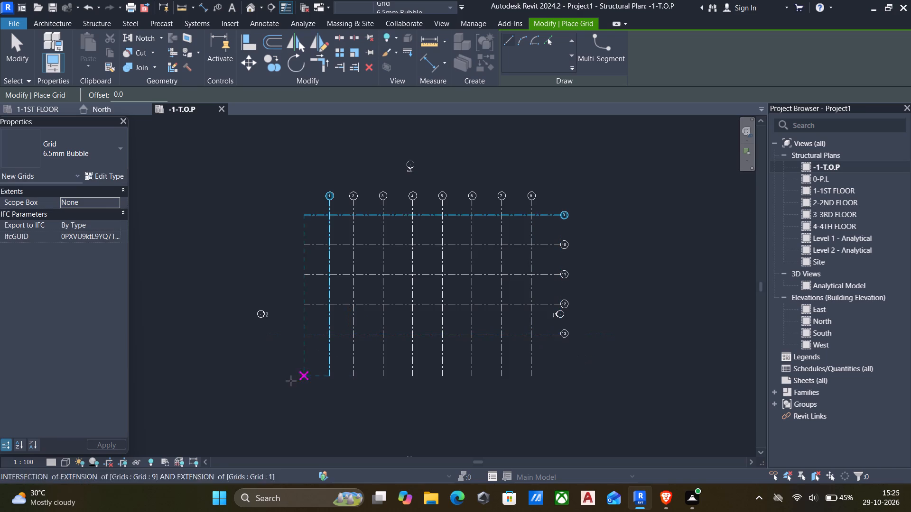
click(303, 369)
key(Escape)
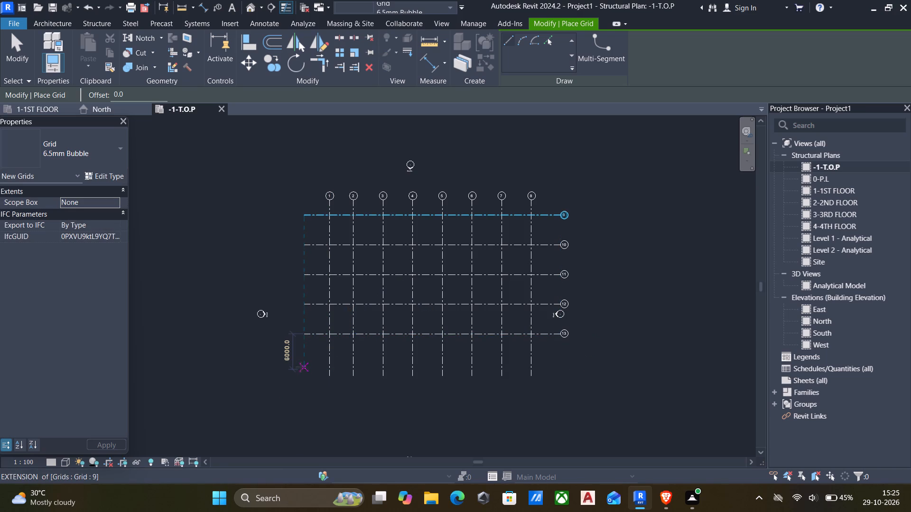
click(302, 362)
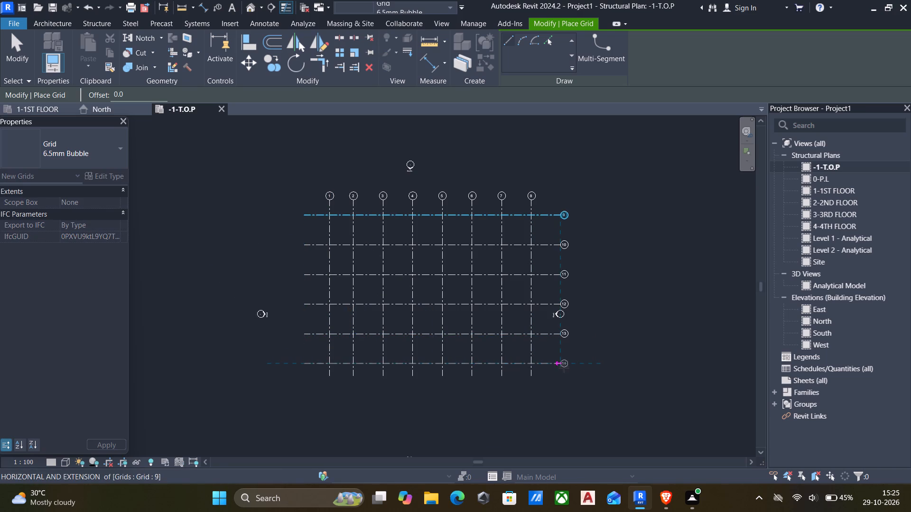
click(564, 367)
key(Escape)
key(Escape)
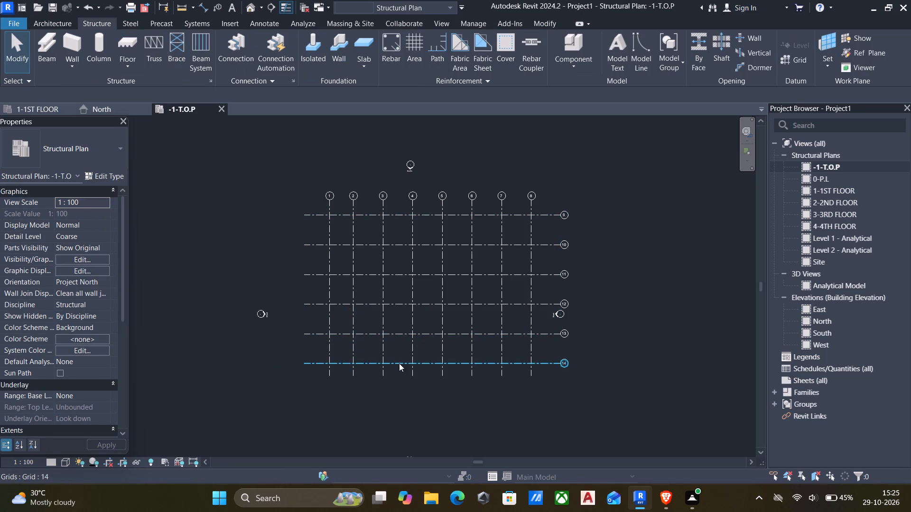
Extend the south ends of the vertical grids and the west ends of the horizontal grids outward.
click(410, 370)
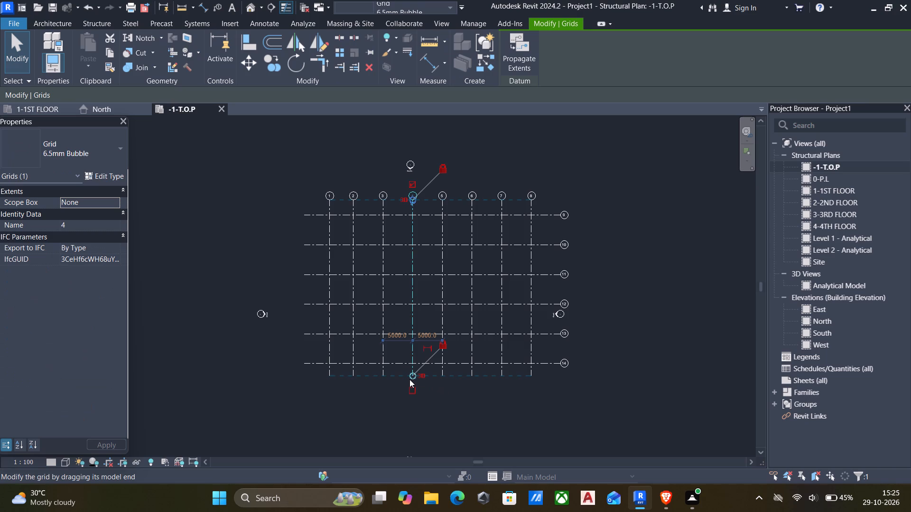
drag(409, 376, 404, 414)
click(315, 366)
drag(303, 361, 281, 366)
key(Escape)
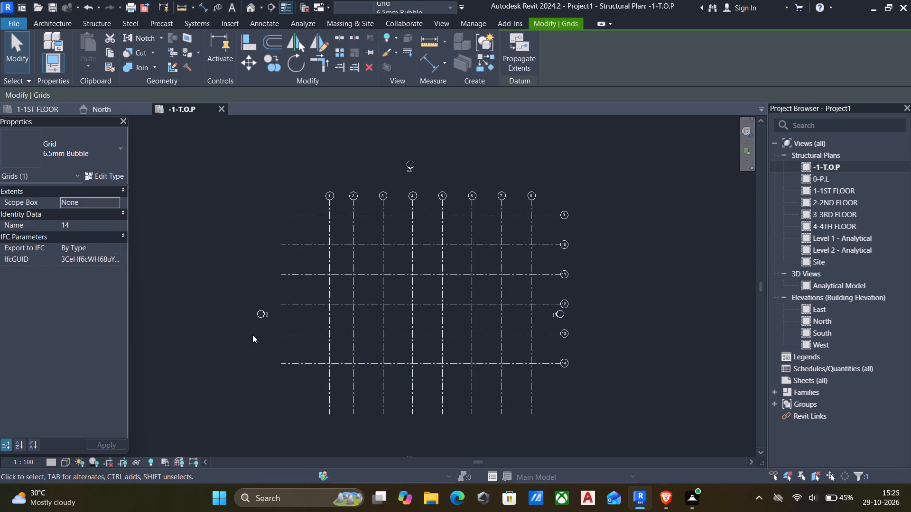
Move the West elevation marker farther west, away from the ends of the horizontal grids.
drag(240, 295, 281, 347)
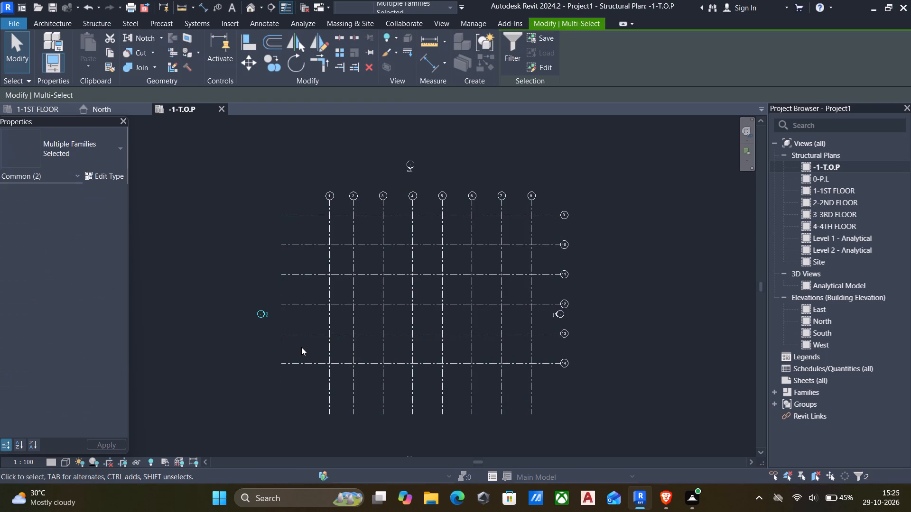
key(Left)
key(Left)
key(Left)
key(Left)
key(Left)
key(Left)
key(Left)
key(Left)
key(Left)
key(Left)
key(Left)
key(Left)
key(Left)
click(199, 372)
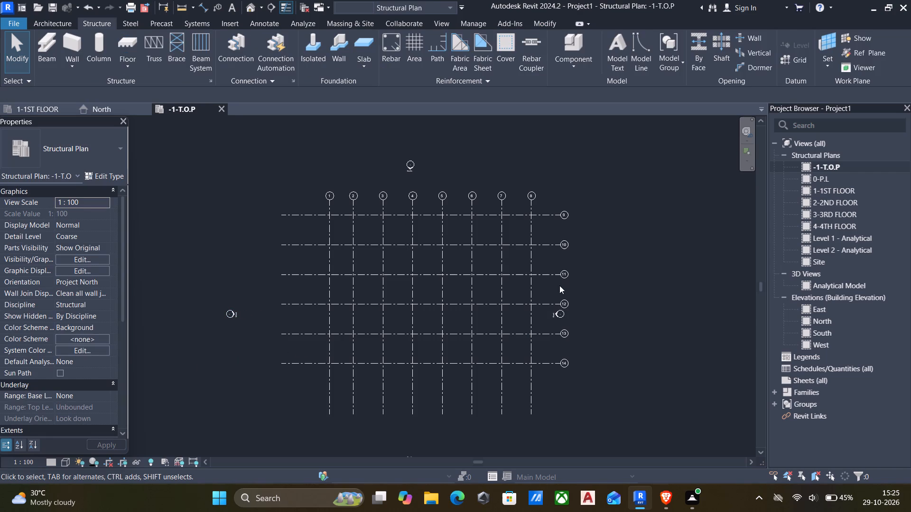
Move the East elevation marker farther east, well clear of the horizontal grid bubbles, keeping grid 8 in place.
drag(536, 287, 558, 320)
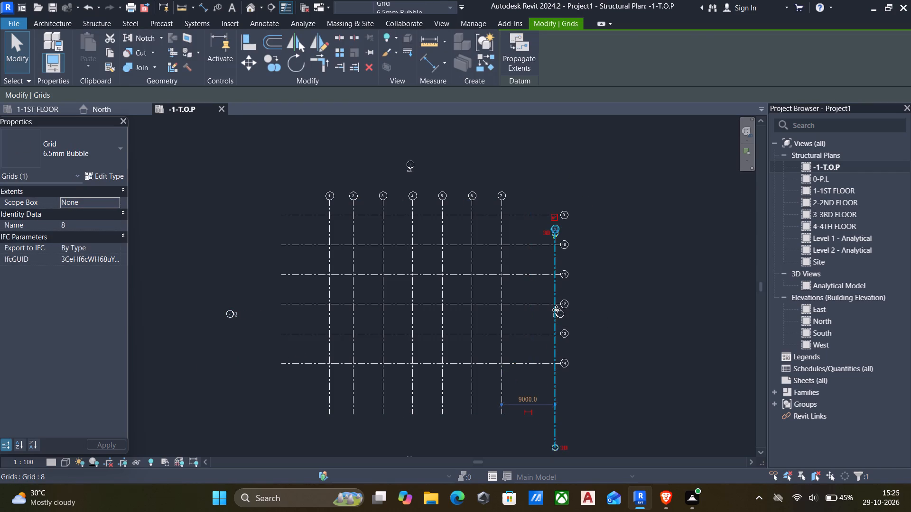
key(ctrl+z)
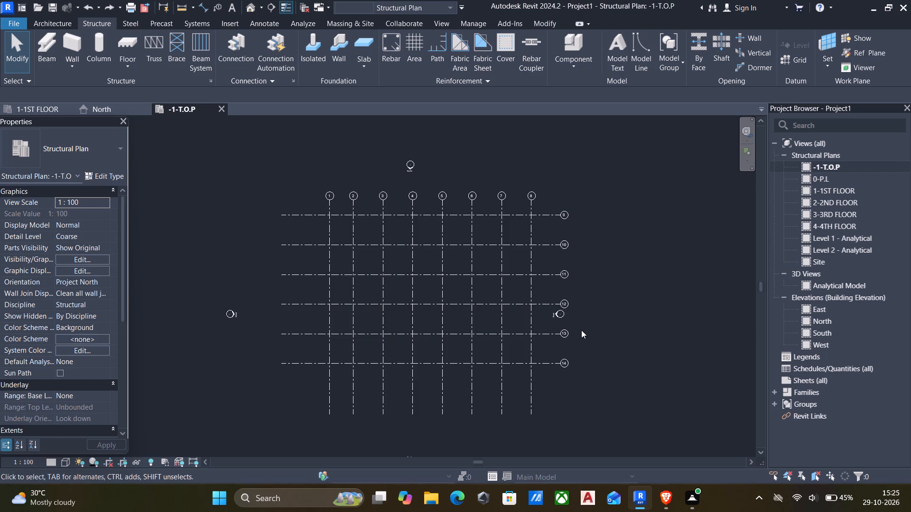
scroll(575, 320, up, 6)
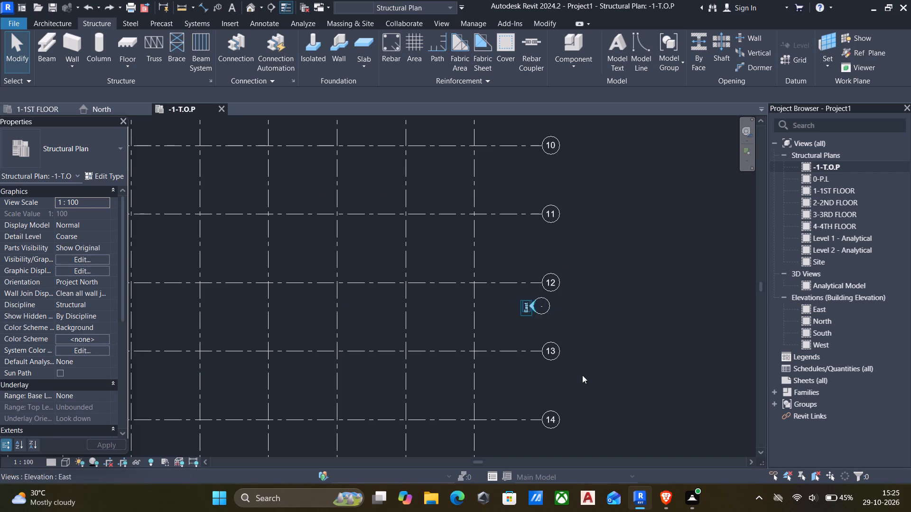
scroll(584, 376, up, 6)
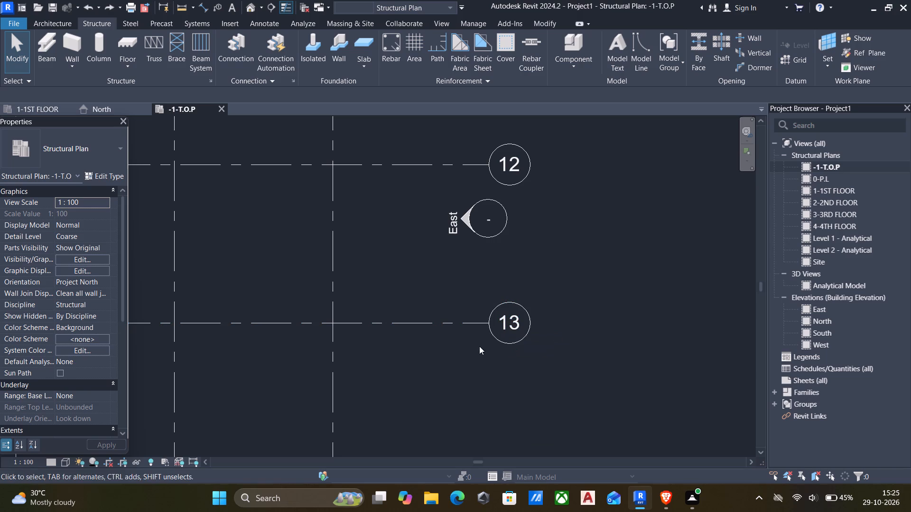
scroll(437, 240, down, 3)
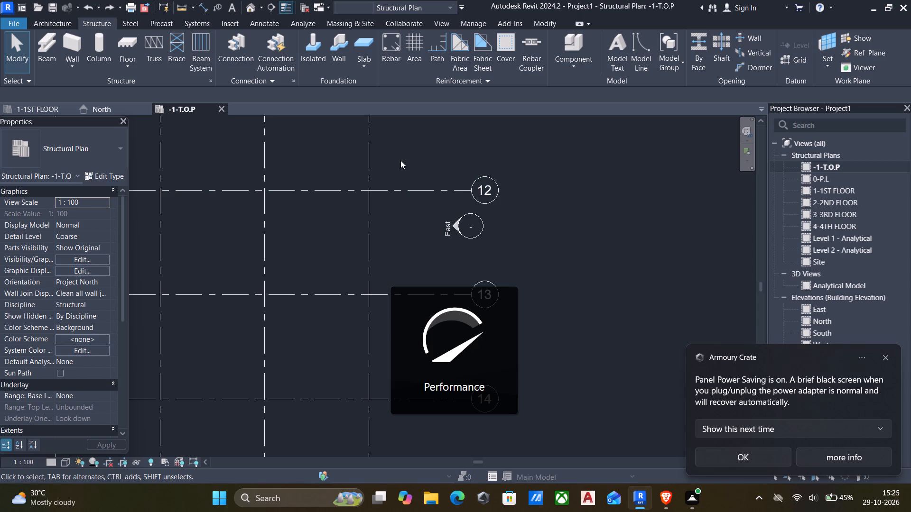
drag(400, 160, 532, 279)
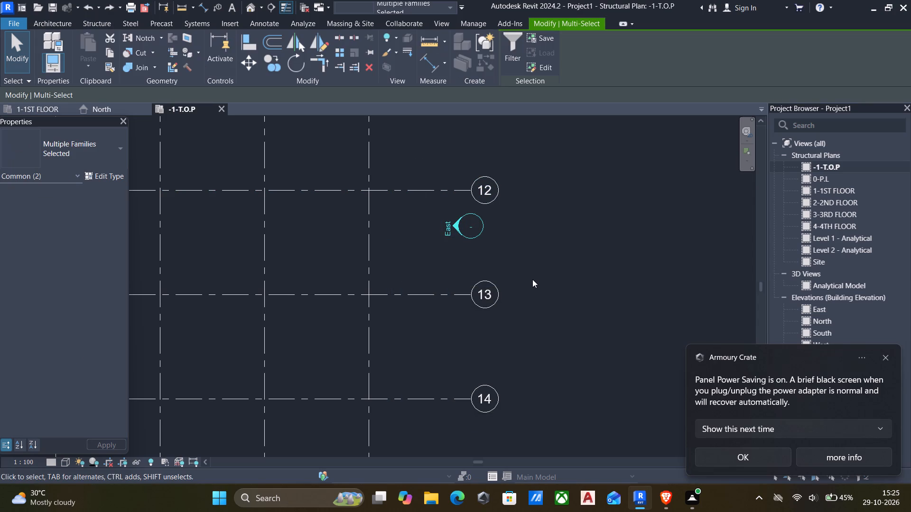
key(Right)
key(Right)
key(Right)
key(Right)
key(Right)
key(Right)
key(Right)
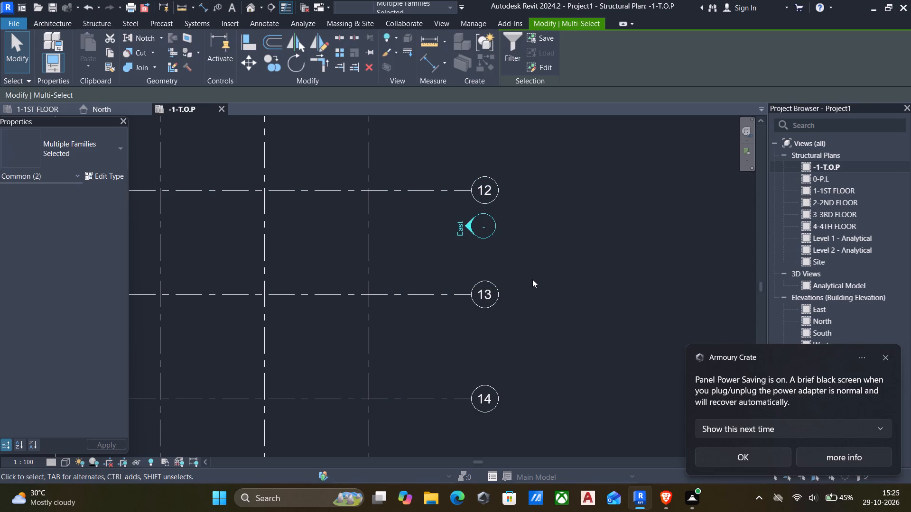
key(Right)
key(Right)
key(Right)
key(Right)
key(Right)
key(Right)
key(Right)
key(Right)
key(Right)
key(Right)
key(Right)
key(Right)
key(Right)
key(Right)
key(Right)
key(Right)
key(Right)
key(Right)
key(Right)
key(Right)
key(Right)
key(Right)
key(Right)
key(Right)
key(Right)
key(Right)
key(Right)
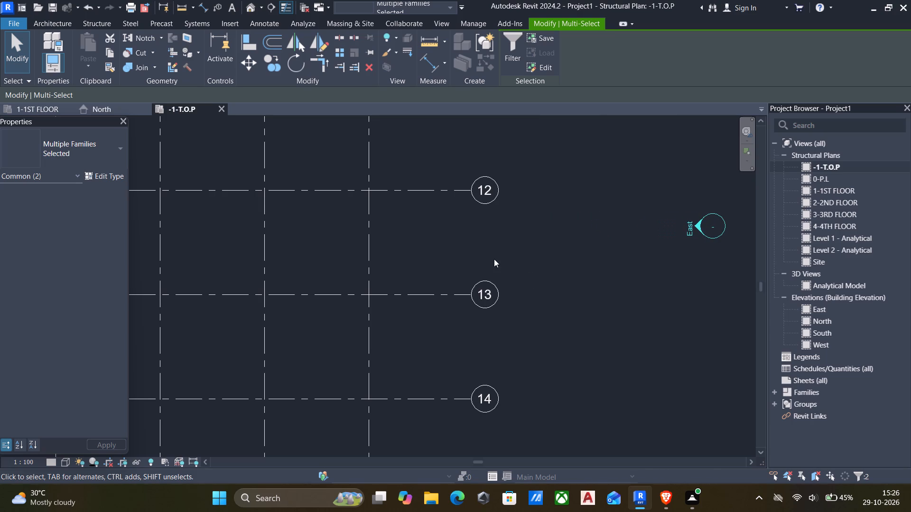
click(388, 241)
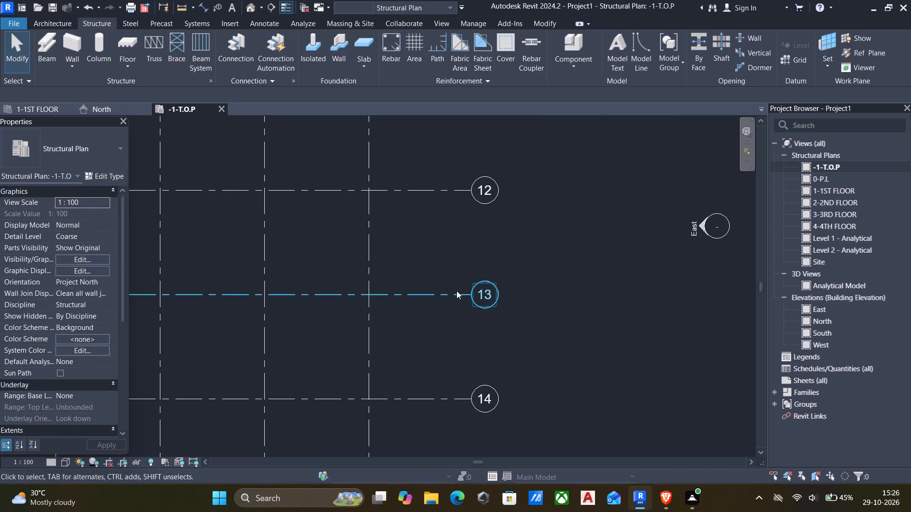
Extend the east ends of the horizontal grids together toward the East elevation marker.
click(457, 291)
drag(470, 295, 472, 295)
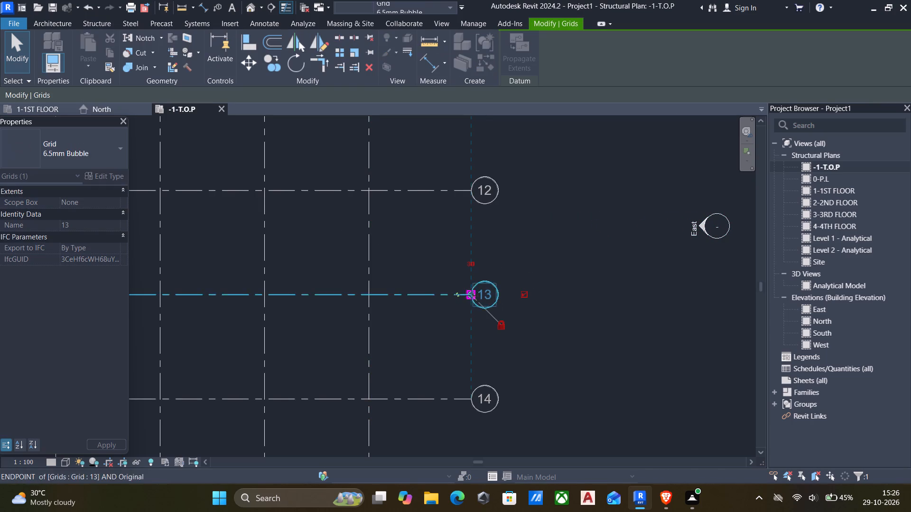
drag(472, 295, 610, 302)
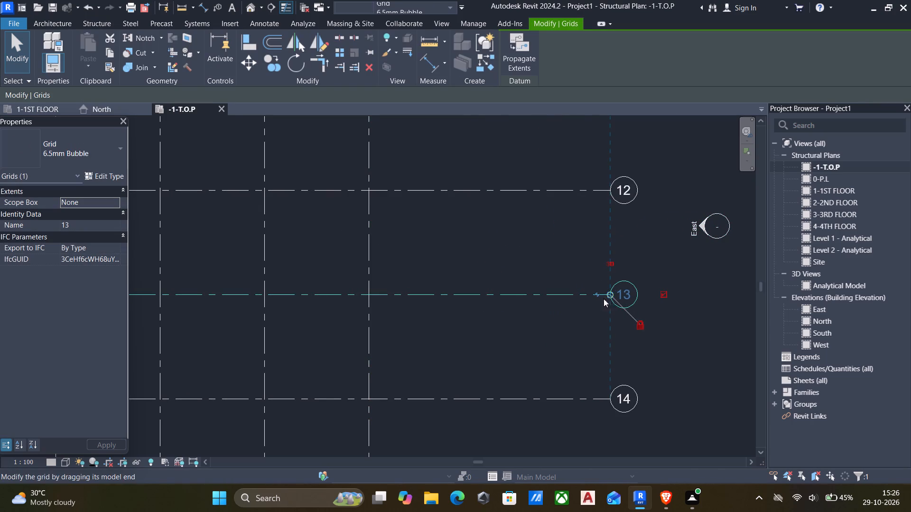
scroll(523, 260, down, 6)
middle_drag(516, 254, 492, 327)
scroll(493, 328, down, 2)
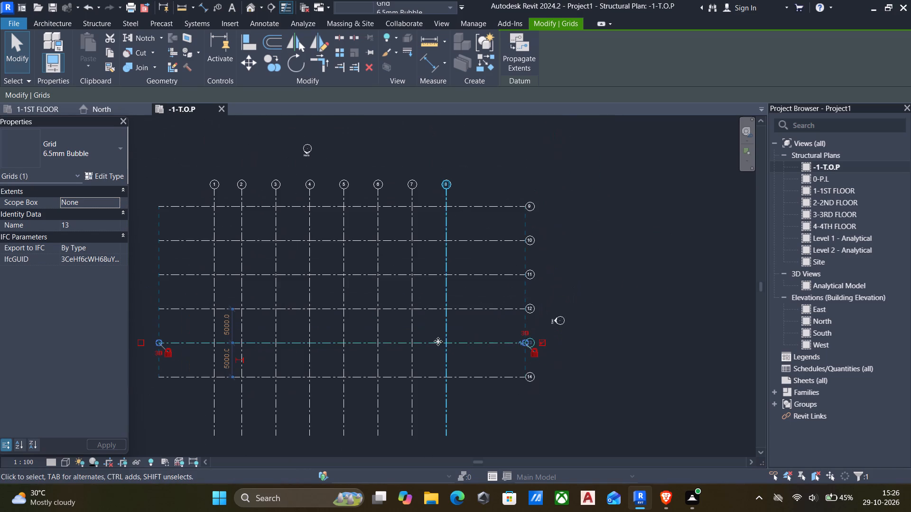
Draw a start-end-radius arc grid just east of grid 8, from south of grid 14 to north of grid 9, bowing east with about 73,670 mm radius.
click(447, 359)
key(c)
key(s)
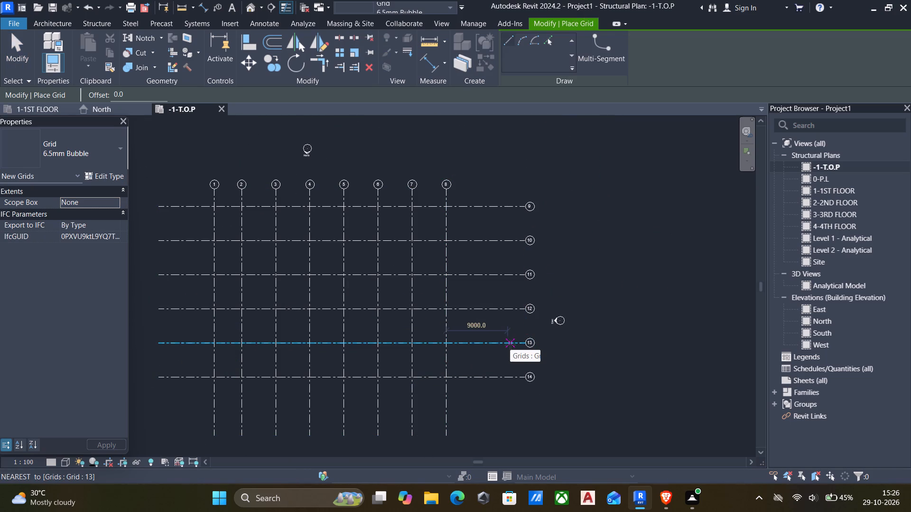
click(518, 41)
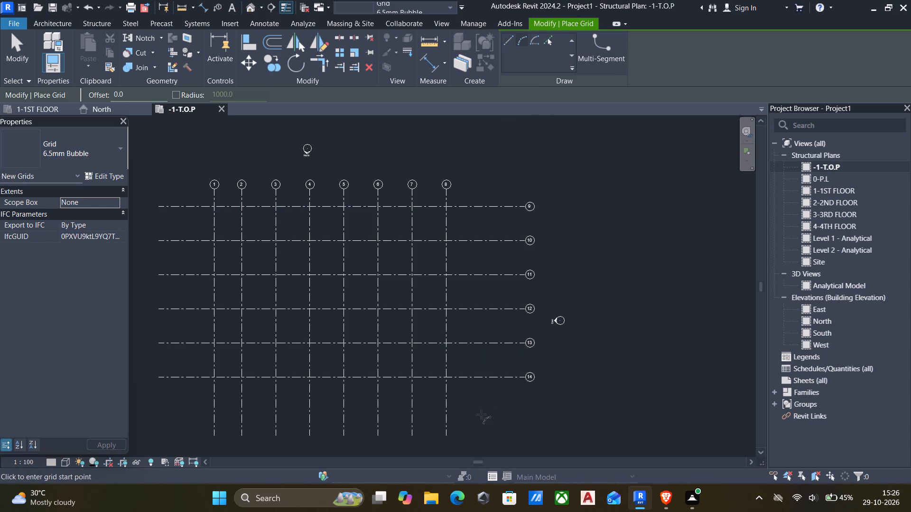
click(476, 419)
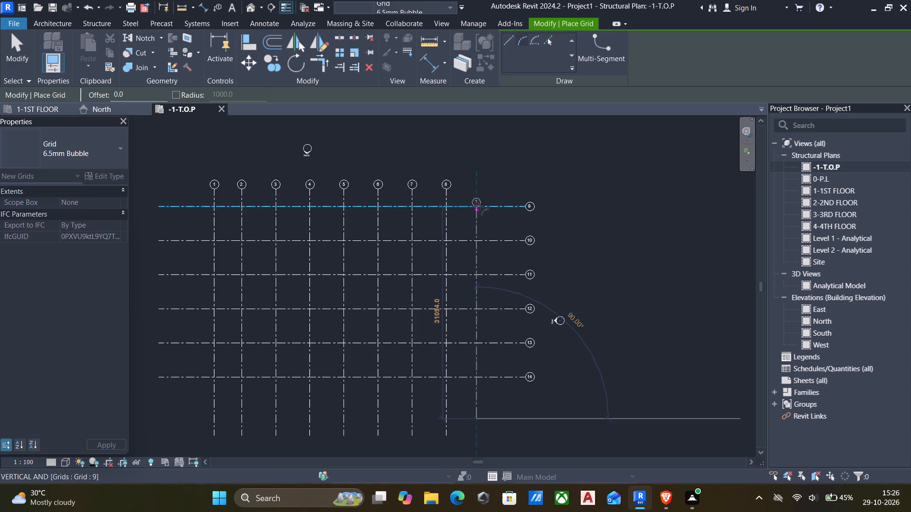
click(483, 188)
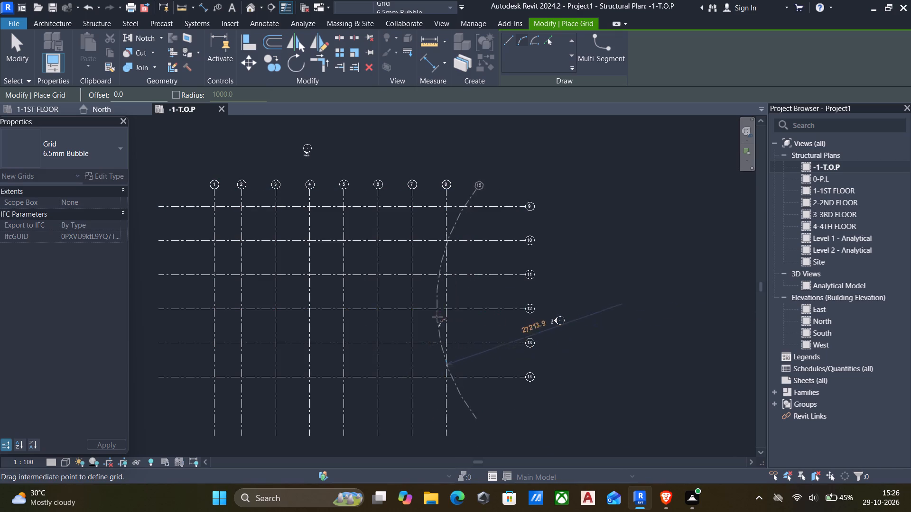
click(490, 304)
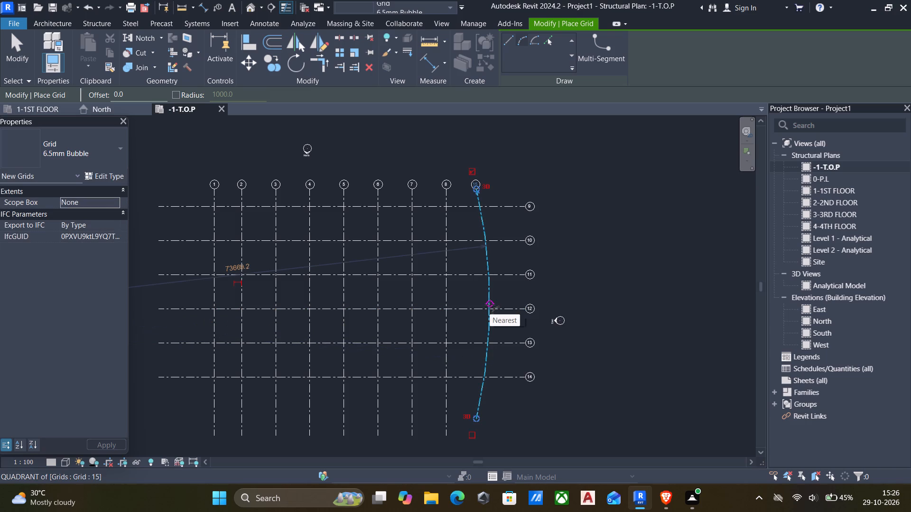
key(Escape)
key(Escape)
Rename horizontal grid 9, the northernmost one, as A.
scroll(527, 196, up, 2)
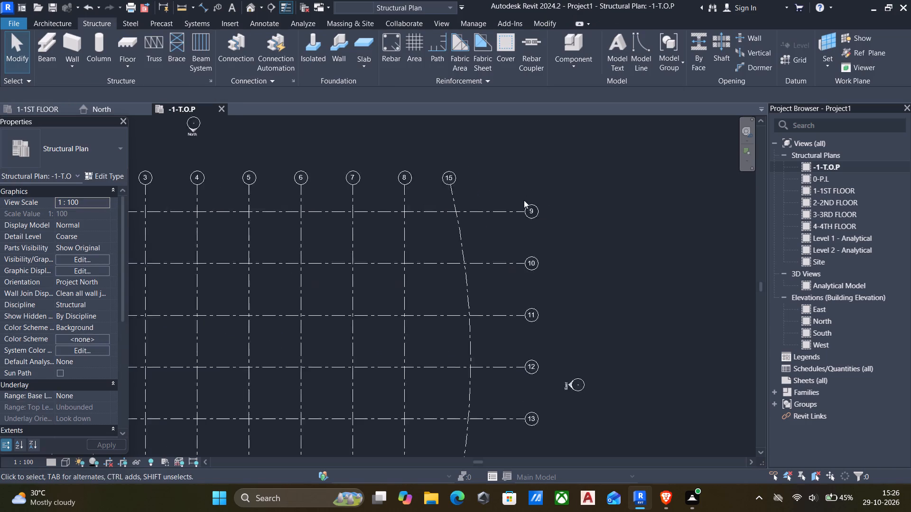
scroll(524, 200, up, 8)
click(534, 220)
click(534, 220)
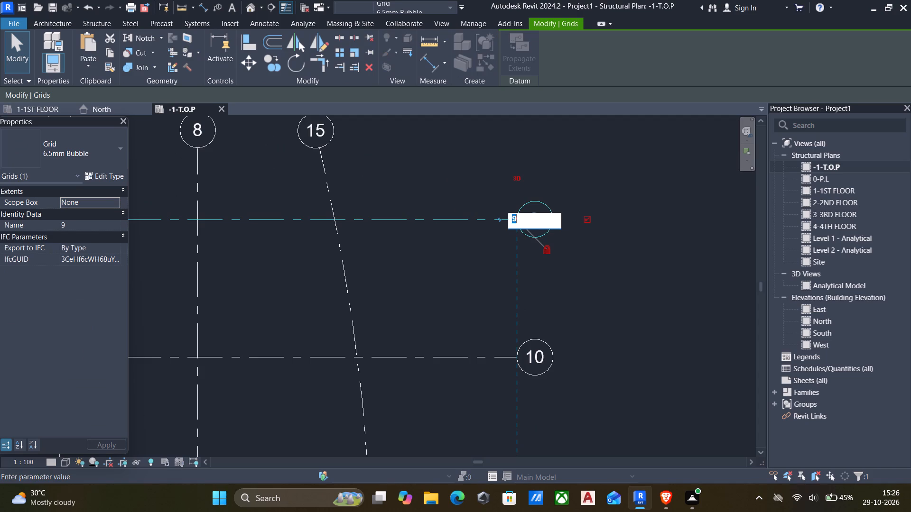
key(a)
click(634, 283)
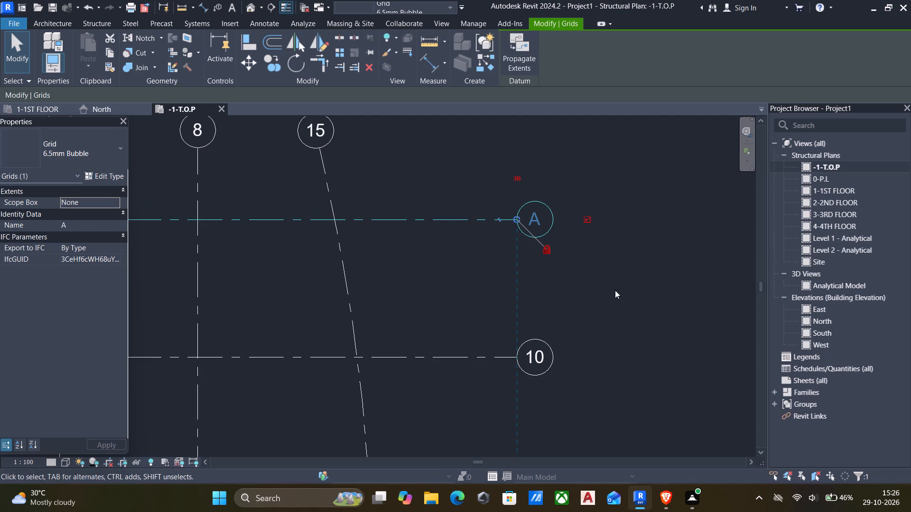
Rename horizontal grid 10, directly south of grid A, as B.
click(536, 350)
click(538, 353)
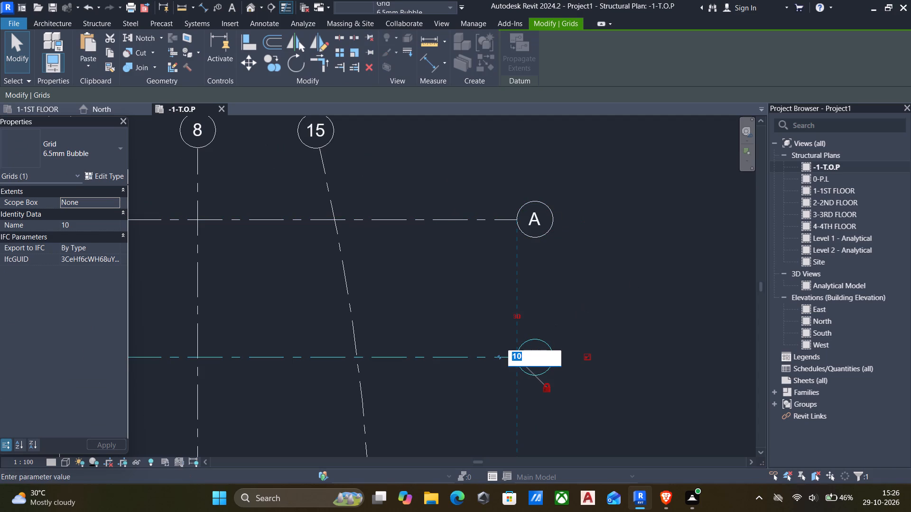
key(b)
click(611, 350)
Rename horizontal grid 11, directly south of grid B, as C.
scroll(600, 350, down, 6)
scroll(572, 288, up, 1)
middle_drag(558, 402, 534, 360)
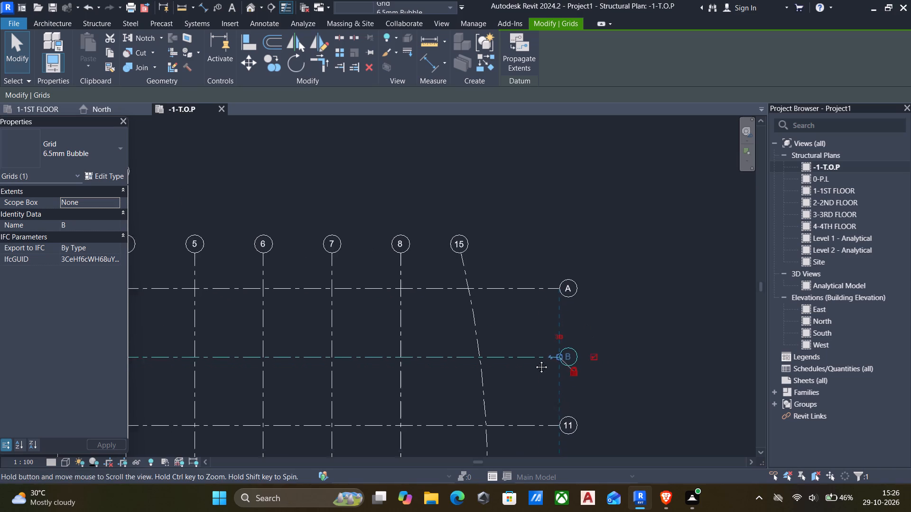
middle_drag(534, 360, 507, 313)
scroll(511, 361, up, 4)
double_click(526, 328)
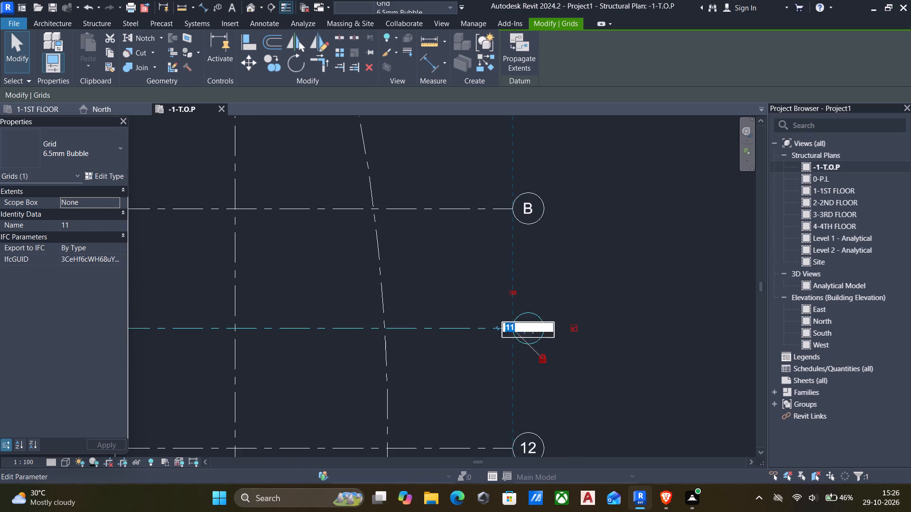
key(c)
click(625, 366)
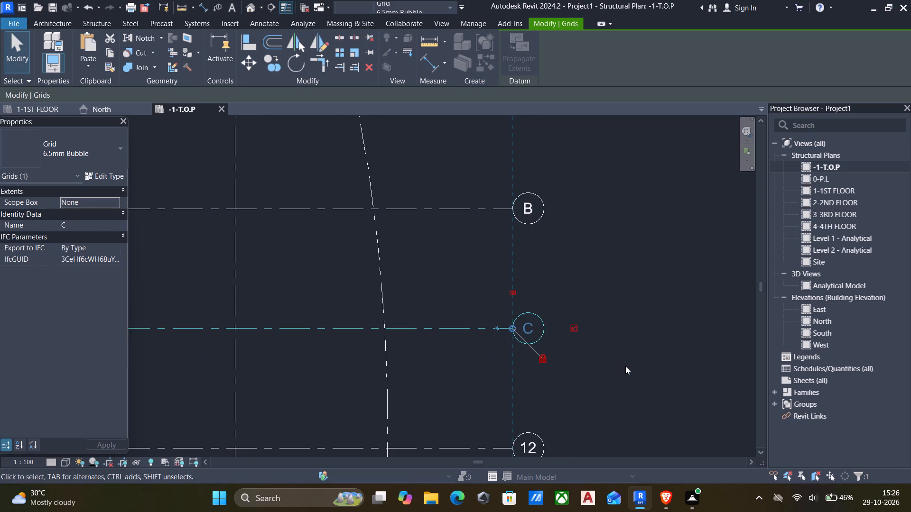
Rename horizontal grid 12, directly south of grid C, as D.
scroll(615, 366, down, 7)
scroll(586, 395, up, 11)
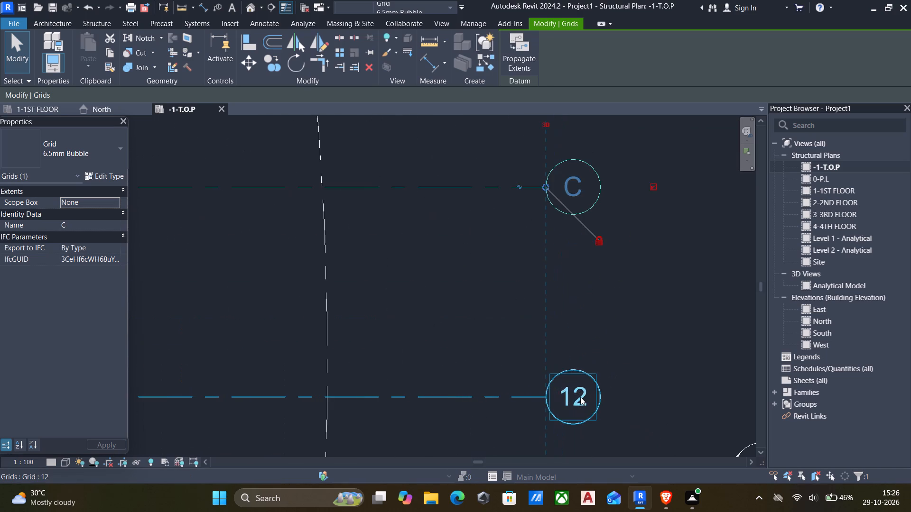
click(580, 397)
click(580, 397)
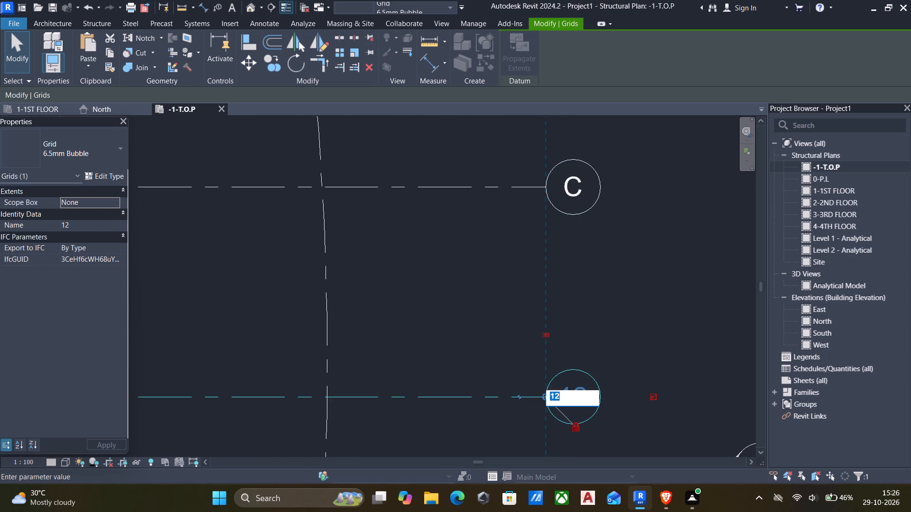
key(d)
click(635, 337)
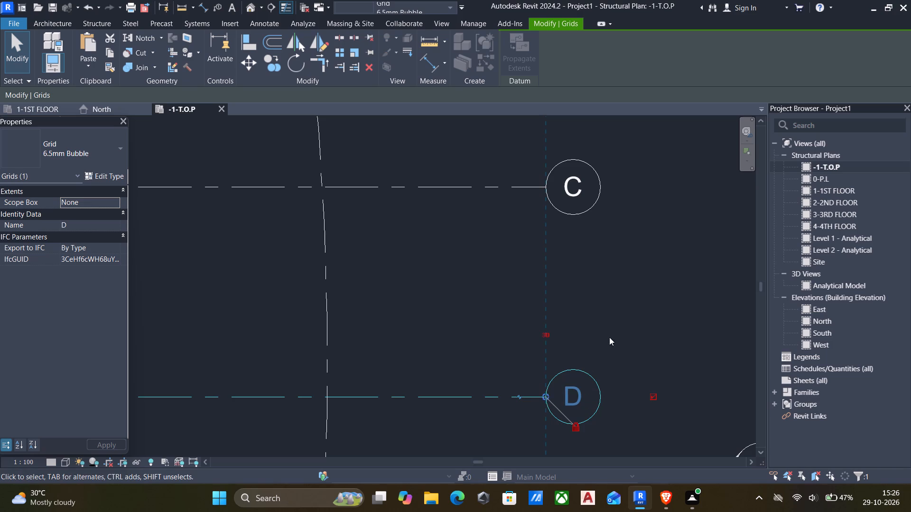
Rename horizontal grid 13, directly south of grid D, as E.
scroll(604, 341, down, 7)
middle_drag(569, 400, 510, 317)
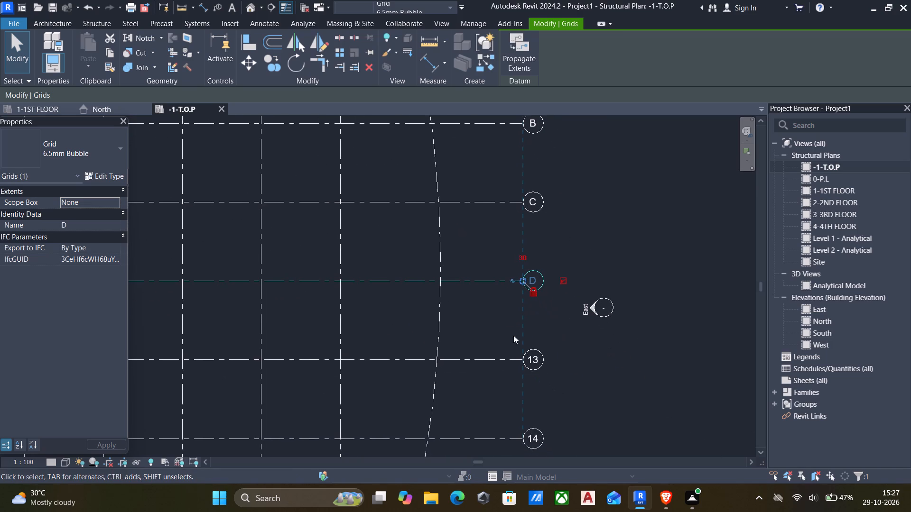
scroll(525, 357, up, 4)
click(537, 358)
click(539, 359)
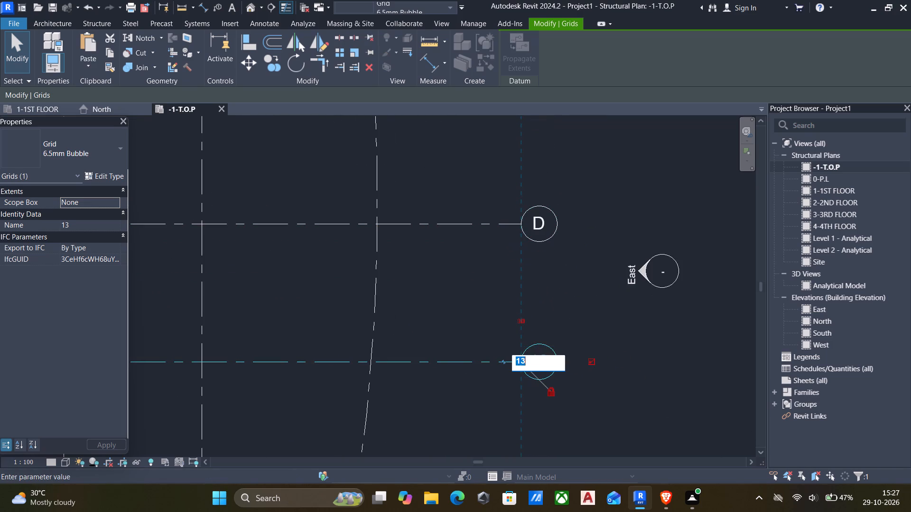
key(e)
click(661, 386)
Rename horizontal grid 14, the southernmost one, as F.
scroll(631, 387, down, 7)
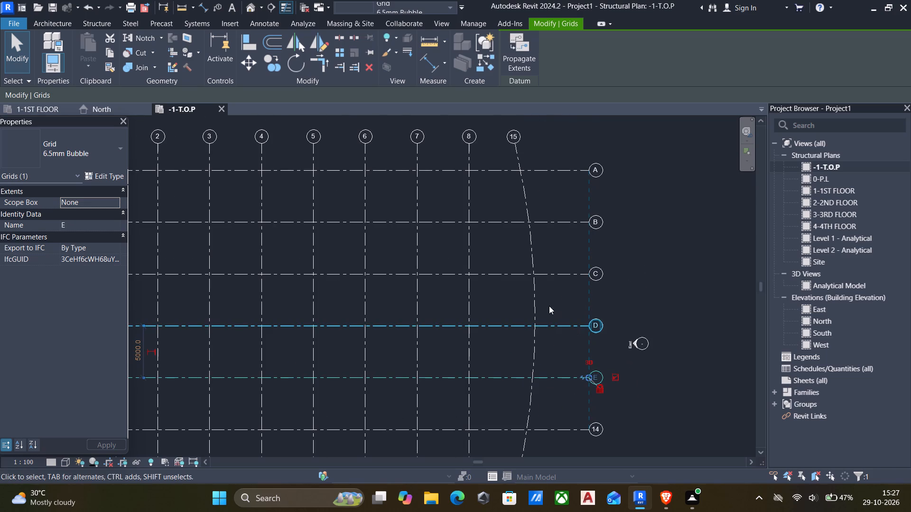
middle_drag(580, 403, 572, 334)
scroll(587, 360, up, 9)
double_click(587, 360)
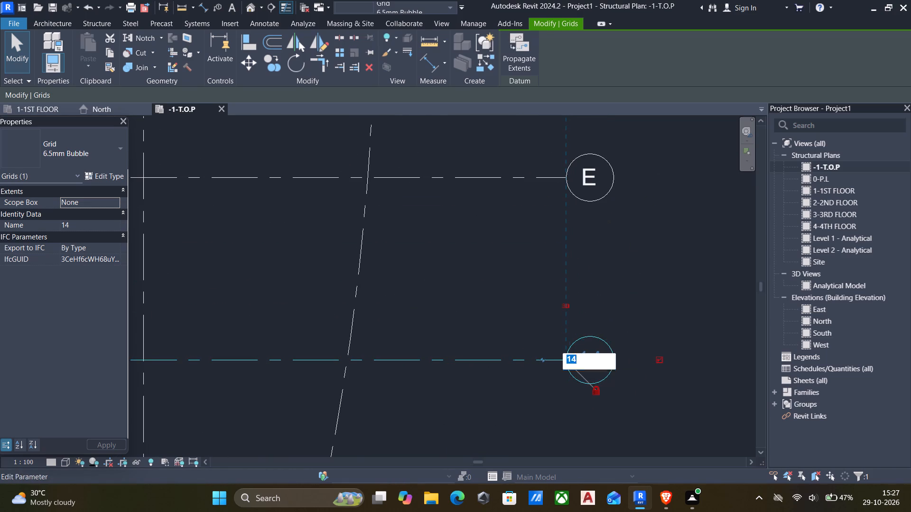
key(f)
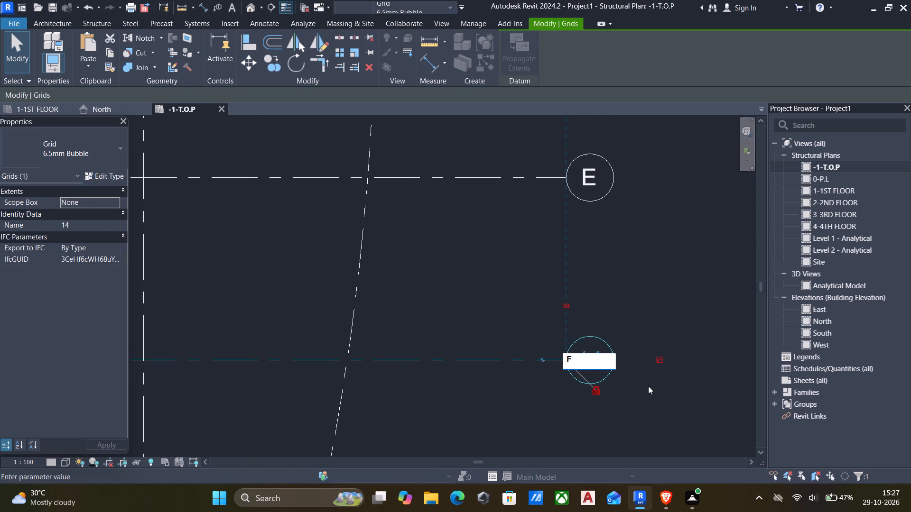
click(651, 389)
Review the horizontal grid names along the east ends and the overall grid layout with the curved grid.
scroll(610, 385, down, 14)
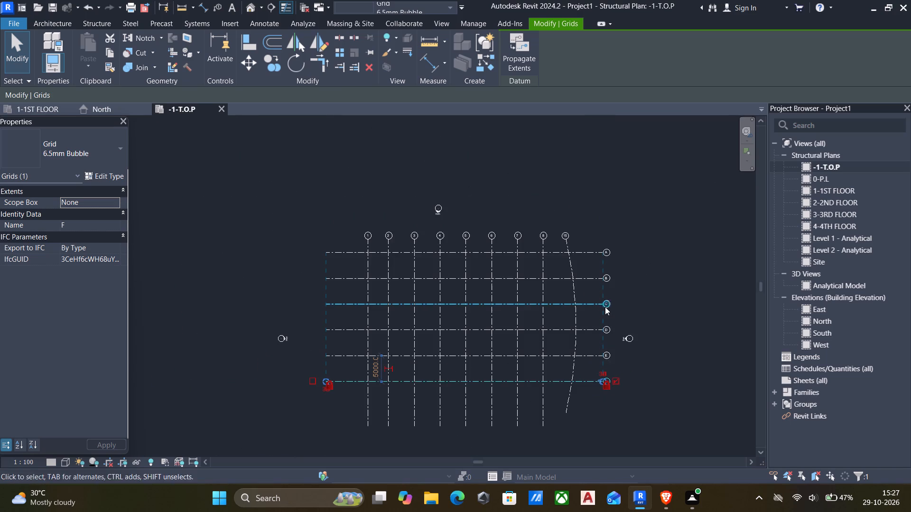
scroll(608, 296, up, 10)
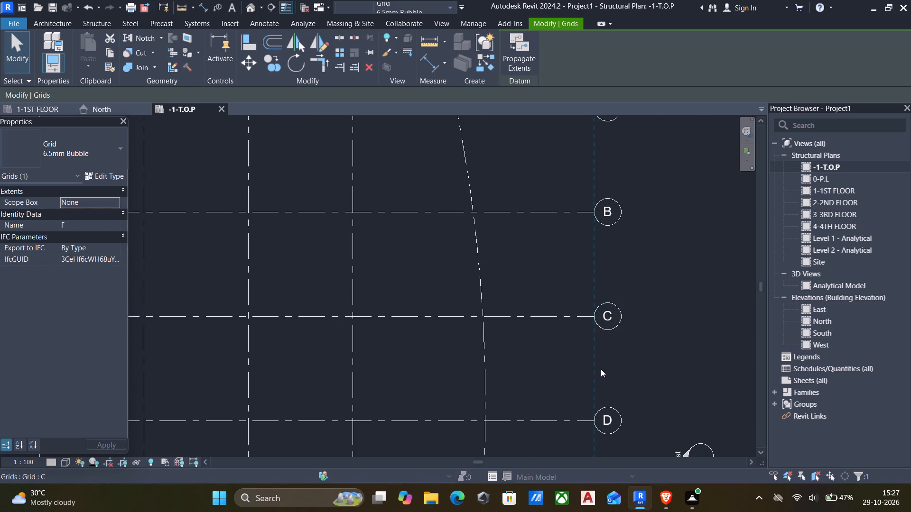
scroll(601, 374, down, 5)
middle_drag(593, 399, 564, 350)
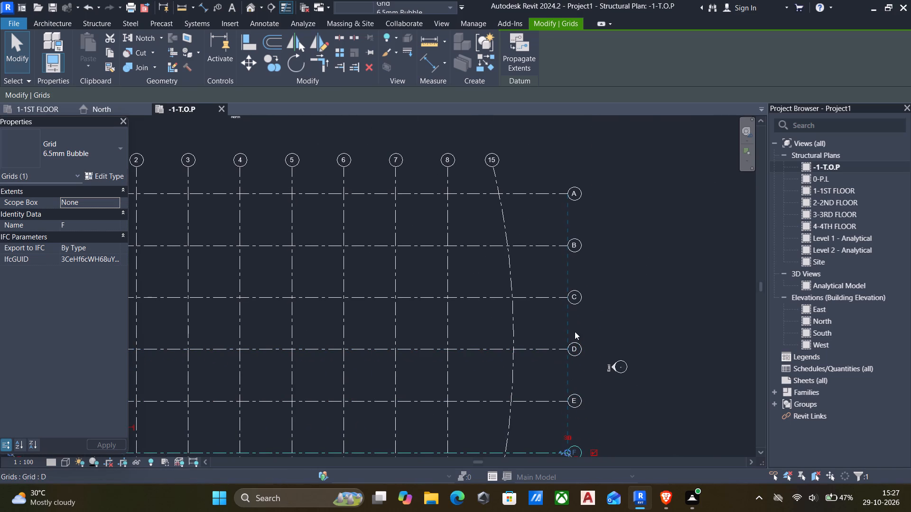
middle_drag(565, 420, 548, 347)
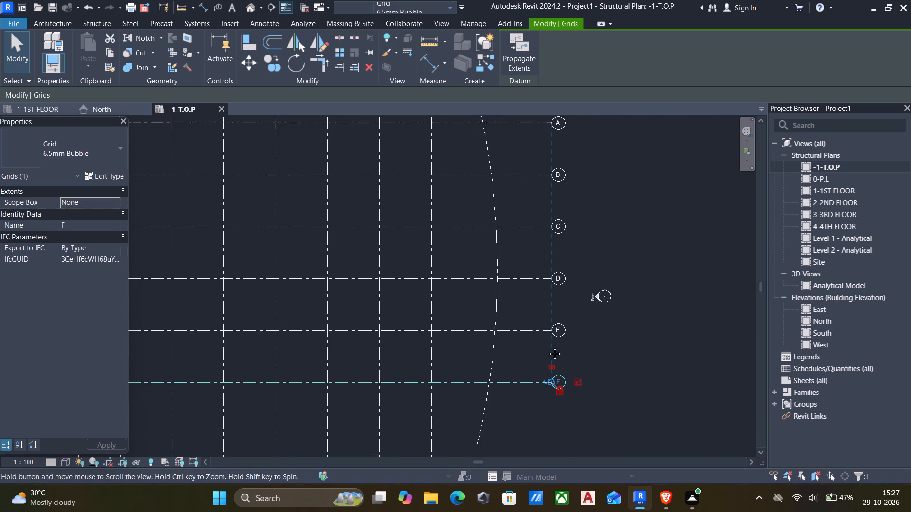
middle_drag(548, 347, 548, 339)
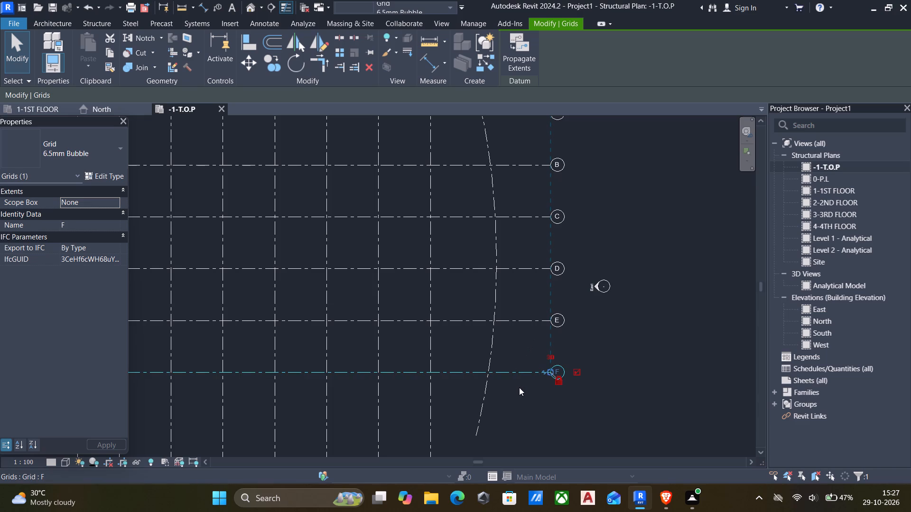
scroll(529, 390, down, 6)
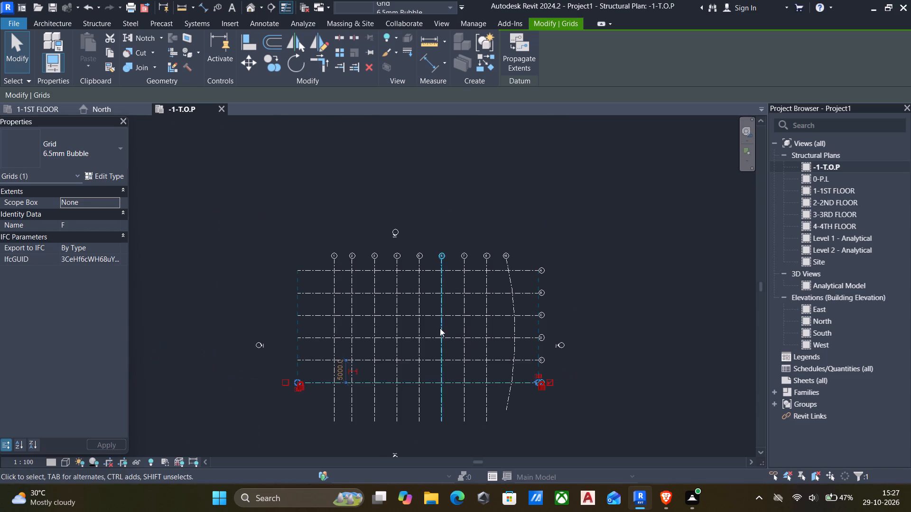
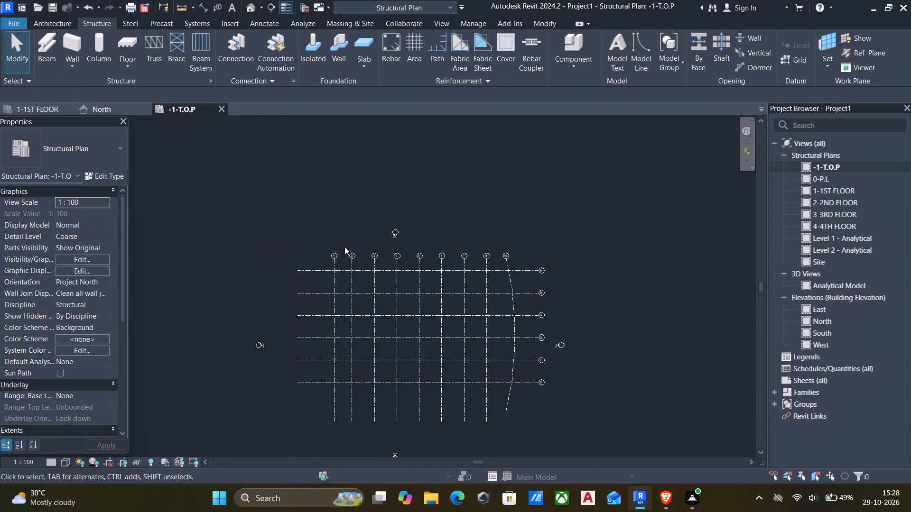
Move the west elevation marker farther west, away from the ends of the horizontal grids.
scroll(344, 246, down, 1)
middle_drag(298, 326, 385, 314)
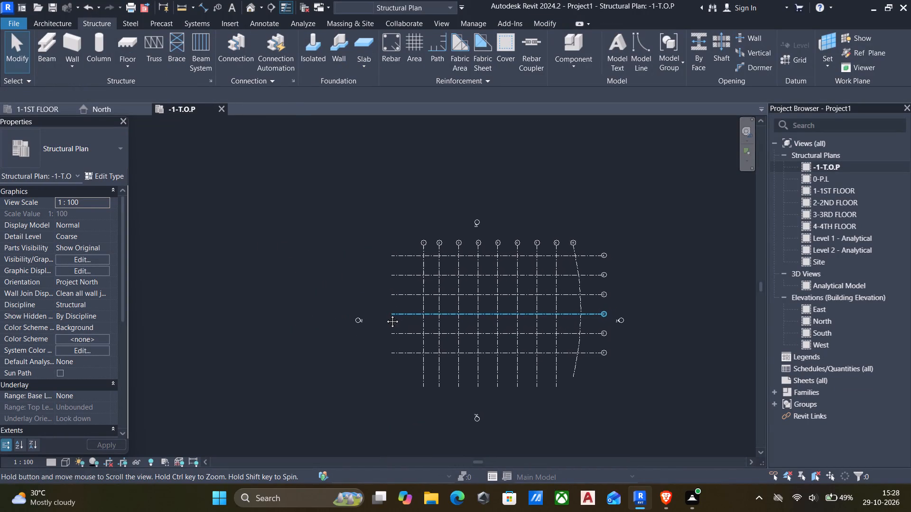
middle_drag(385, 314, 380, 316)
scroll(444, 383, up, 3)
scroll(443, 403, down, 5)
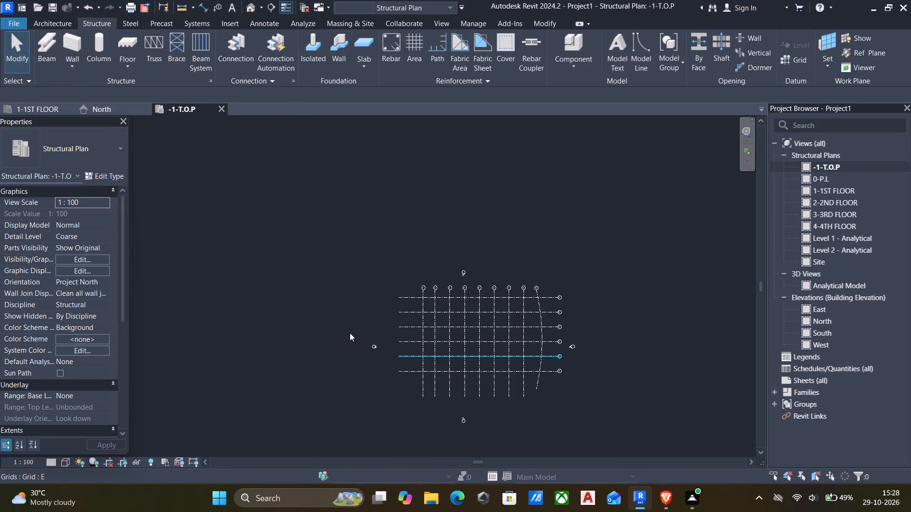
drag(349, 330, 398, 373)
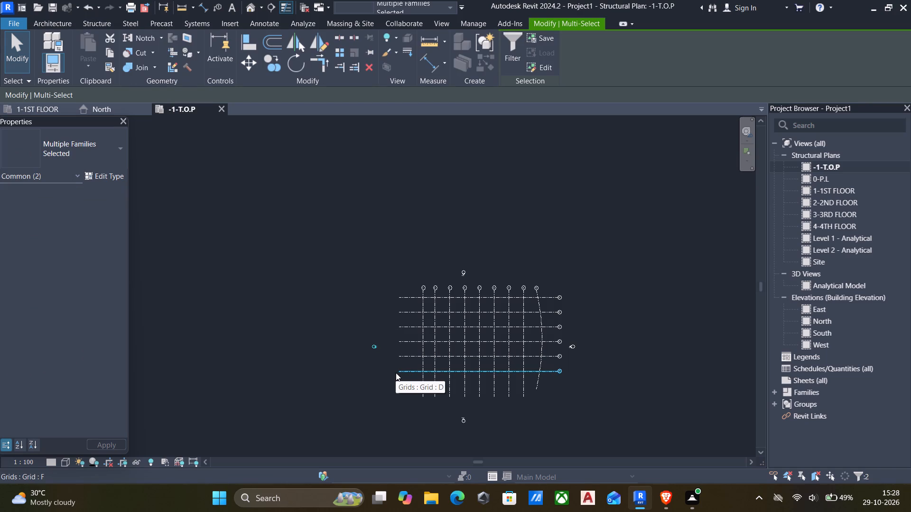
key(Left)
key(Left)
key(Left)
key(Left)
key(Left)
key(Left)
key(Left)
key(Left)
key(Left)
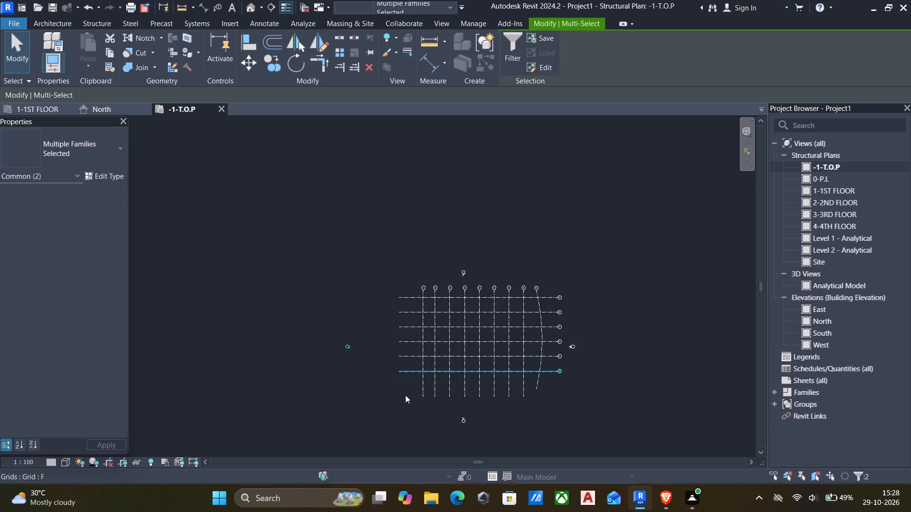
Move the south elevation marker farther south of the grid and slightly east.
middle_drag(427, 410, 358, 368)
scroll(397, 379, up, 5)
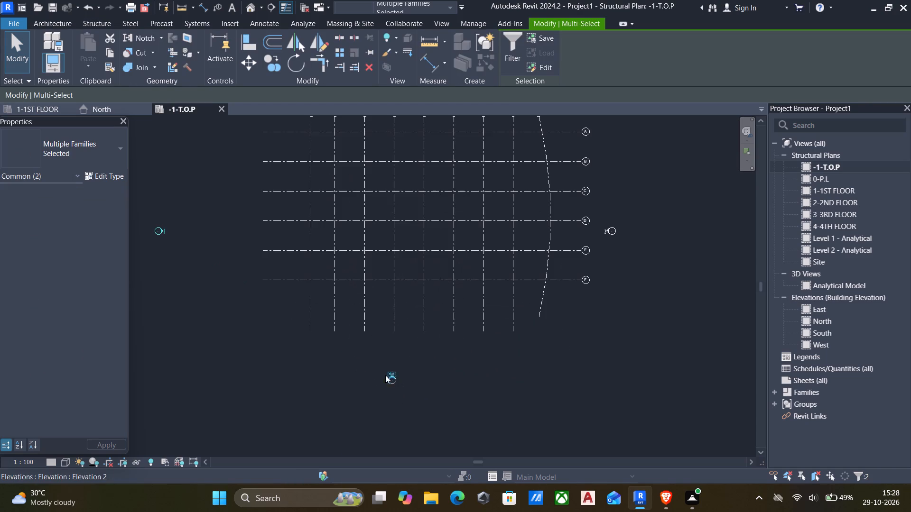
drag(350, 358, 433, 411)
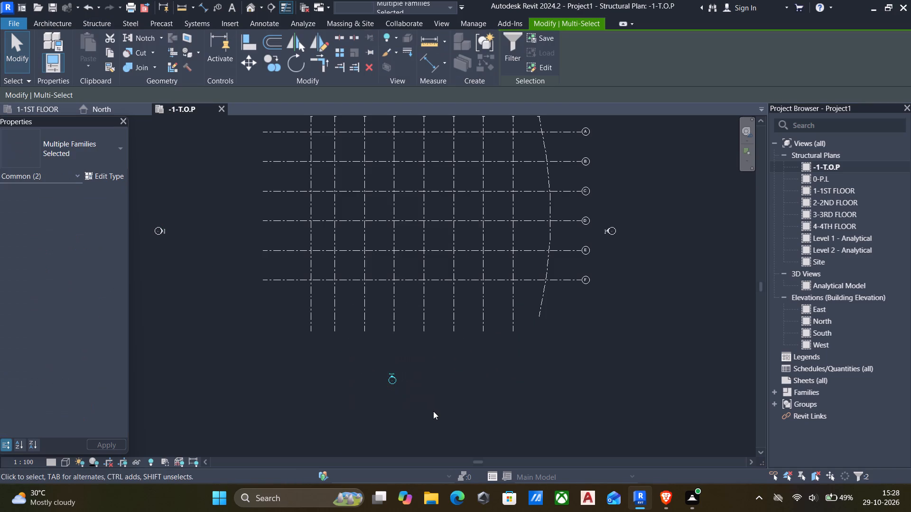
key(Right)
key(Right)
key(Down)
key(Down)
key(Down)
key(Down)
key(Down)
key(Down)
key(Down)
key(Down)
Move the north elevation marker farther north, clear of the vertical grid heads.
middle_drag(324, 387, 328, 420)
scroll(328, 420, down, 4)
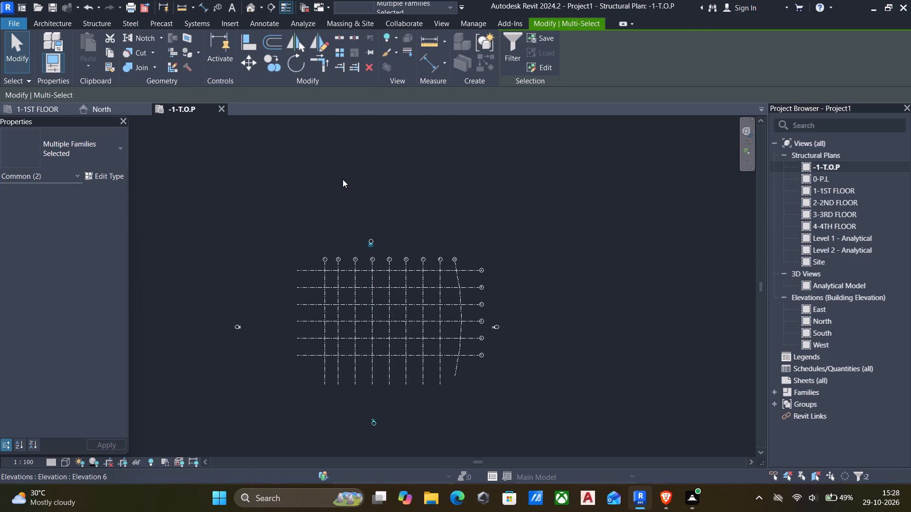
drag(343, 179, 407, 262)
key(Up)
key(Up)
key(Up)
key(Up)
key(Up)
key(Up)
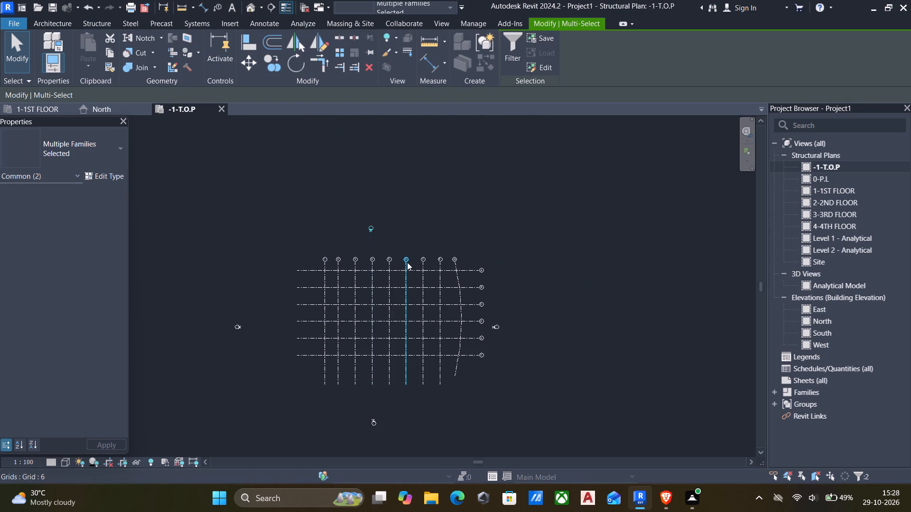
key(Up)
key(Up)
key(Up)
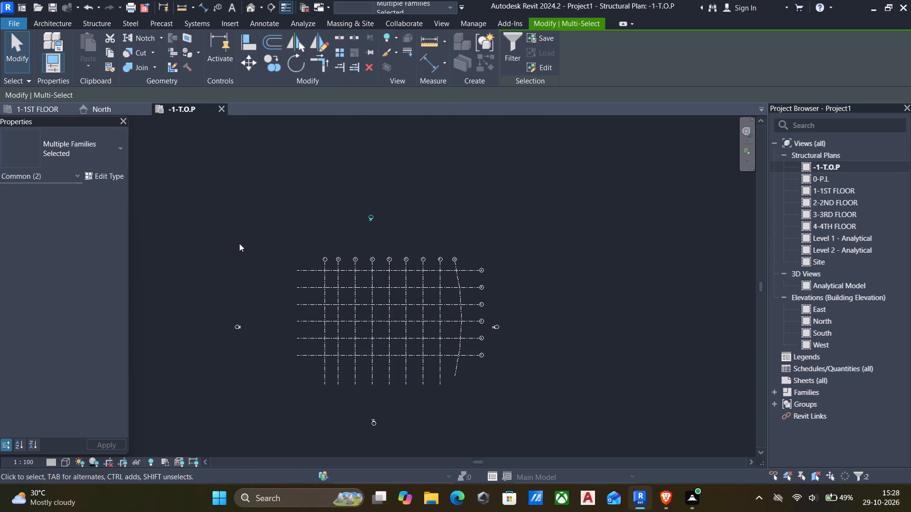
click(177, 242)
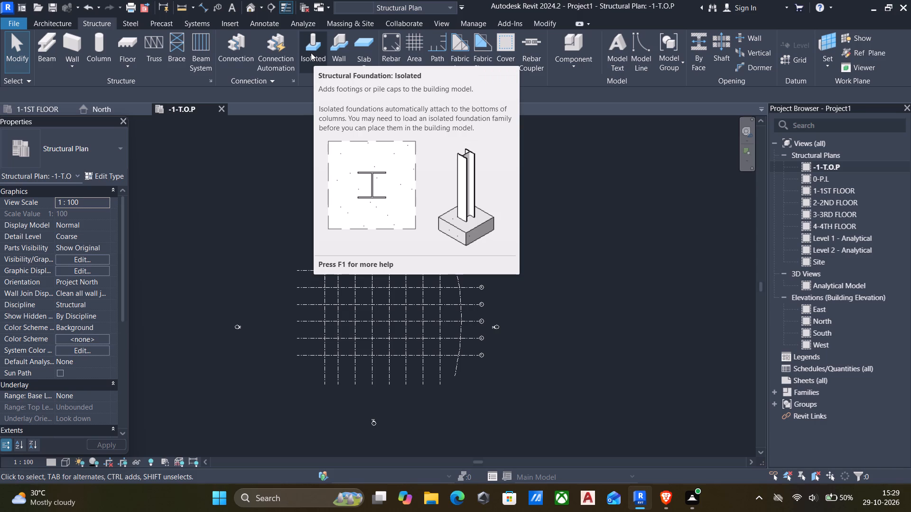
Place 650X2200X2600 M_Footing-Rectangular isolated foundations at all grid intersections on -1-T.O.P, including those along the curved grid.
click(311, 53)
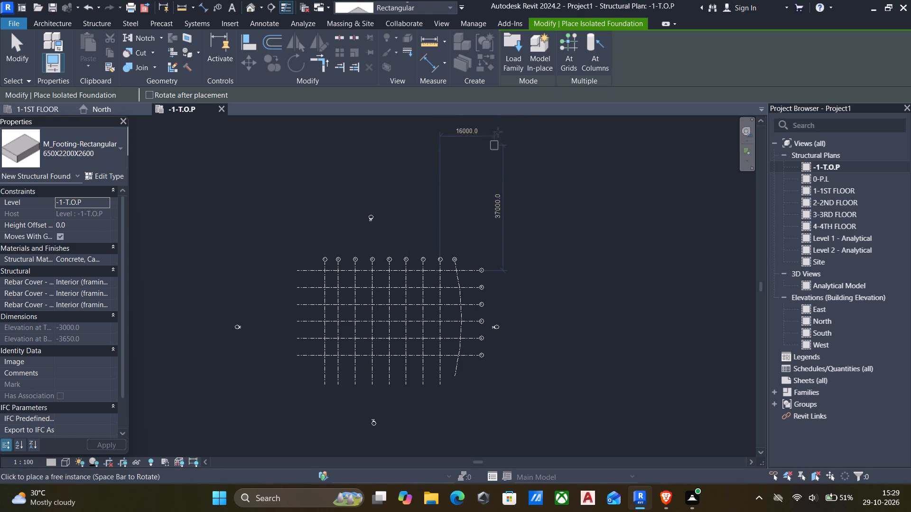
click(566, 60)
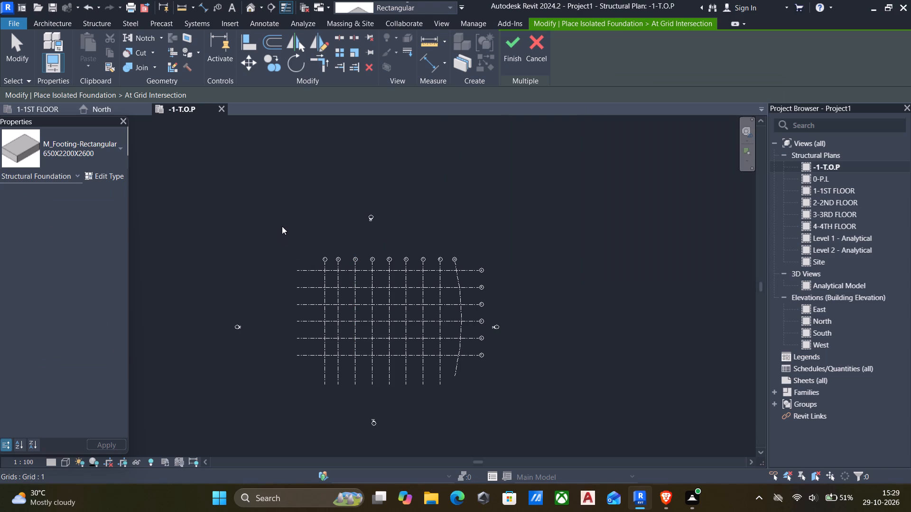
drag(281, 225, 500, 395)
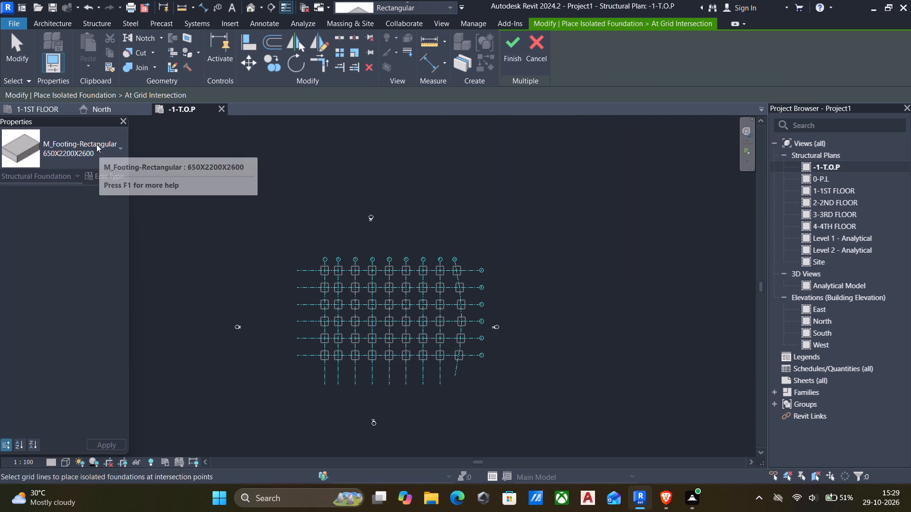
click(82, 145)
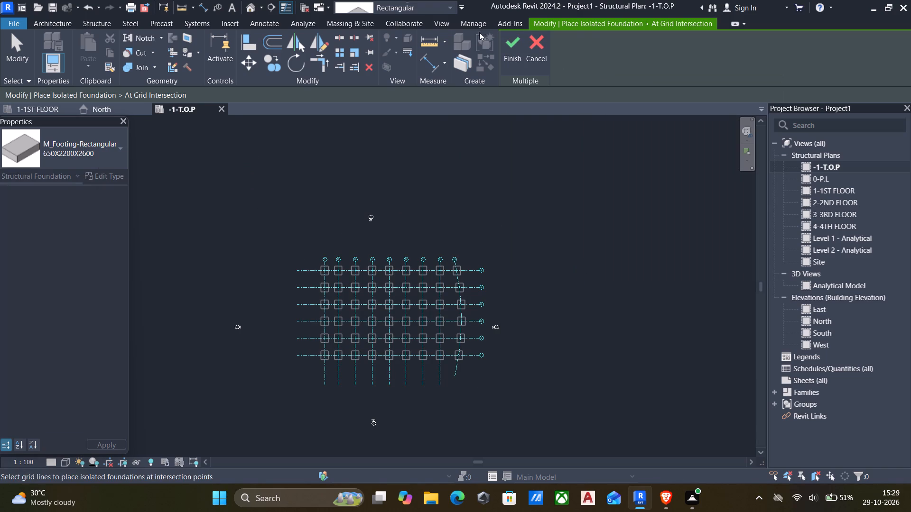
click(504, 51)
scroll(309, 266, up, 4)
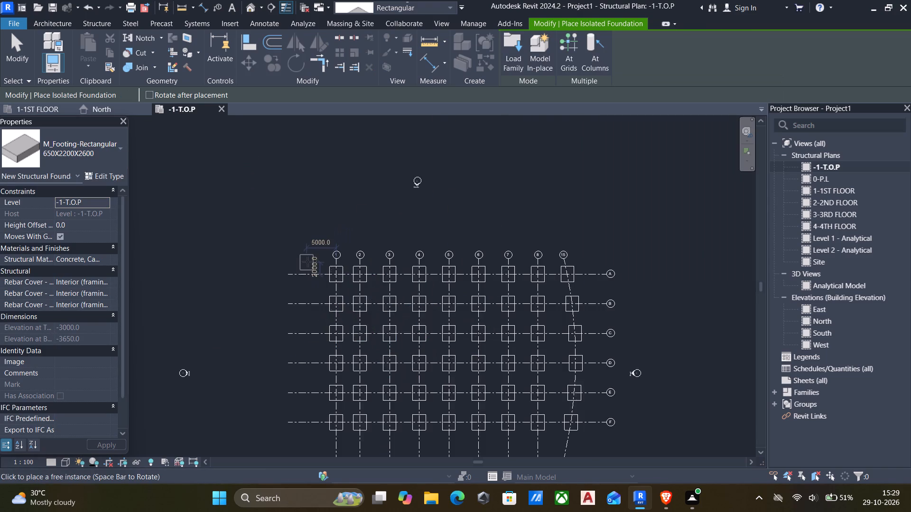
scroll(307, 263, up, 5)
key(Escape)
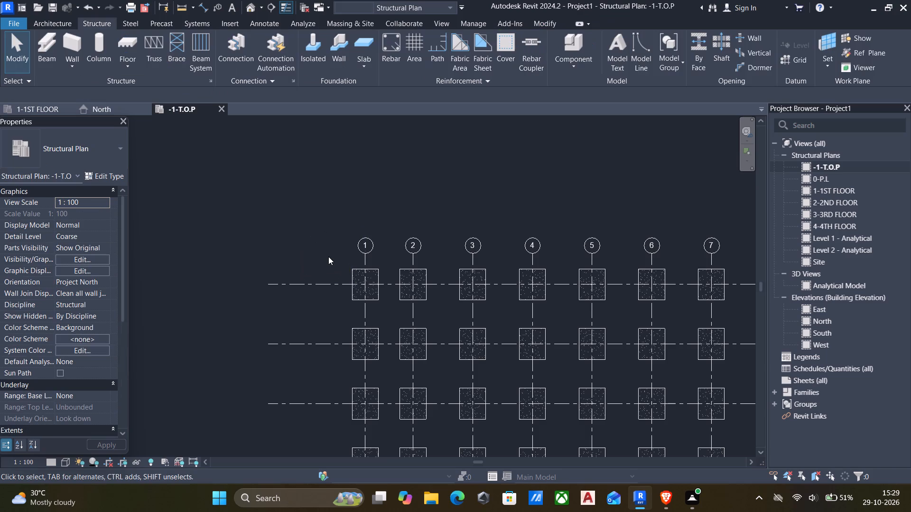
Examine the type parameters of the 650X2200X2600 footing, from the placed footing at grids 1 and A and from the Isolated foundation command.
click(351, 272)
click(112, 177)
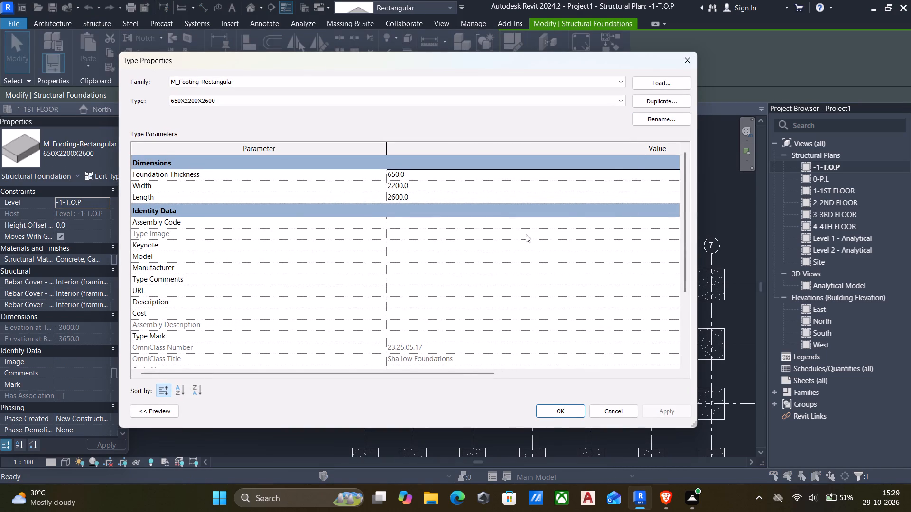
scroll(386, 209, down, 7)
scroll(386, 209, up, 6)
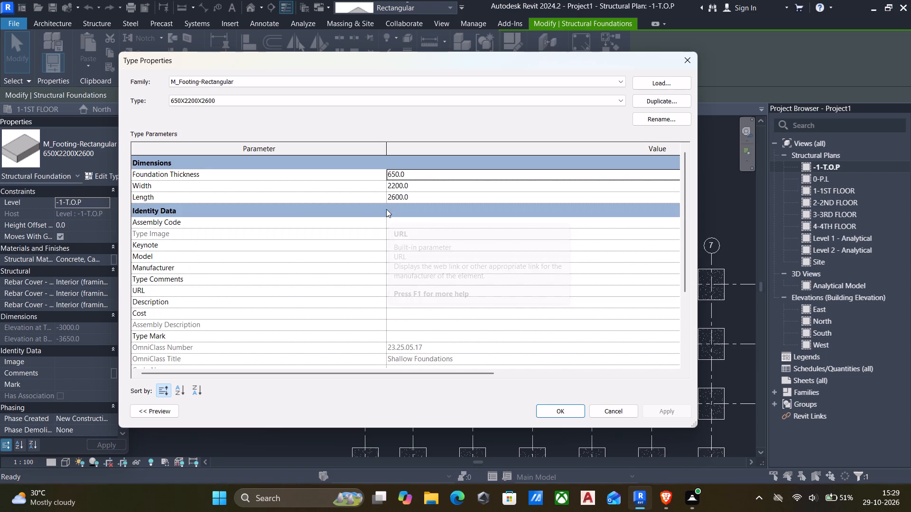
scroll(279, 303, up, 6)
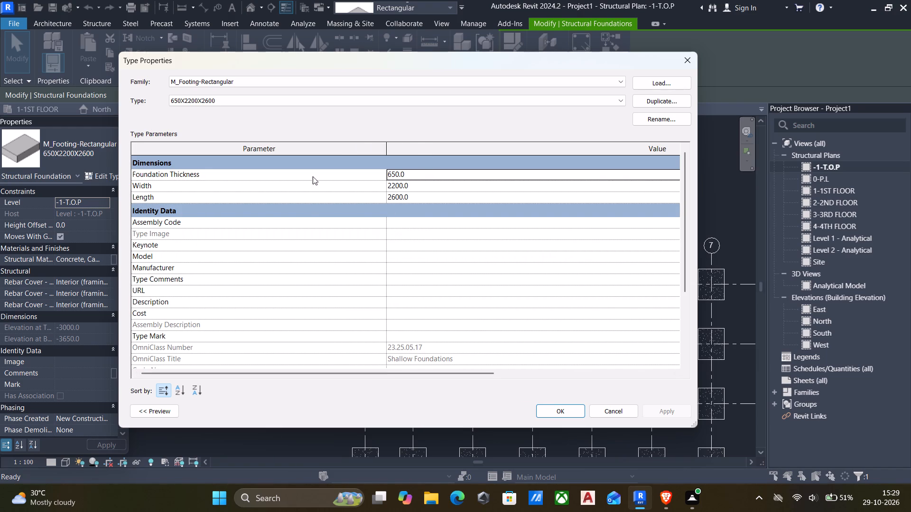
drag(361, 375, 576, 381)
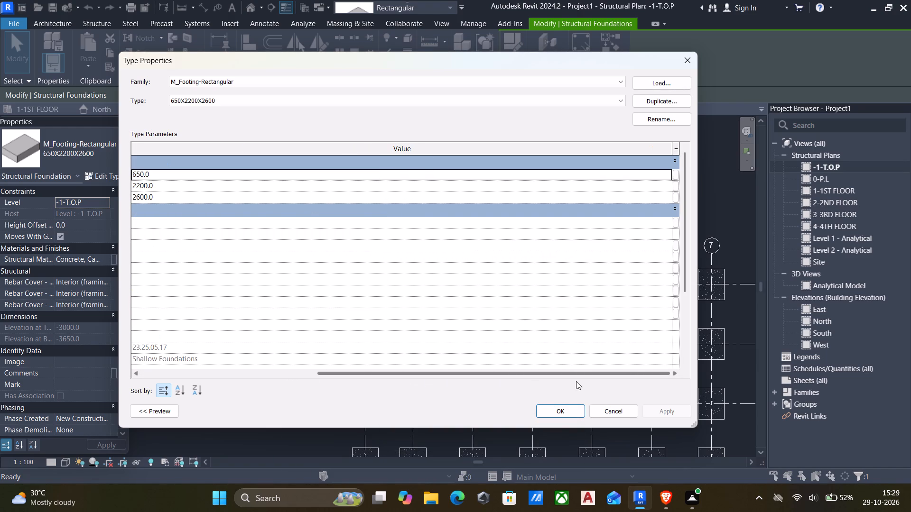
drag(576, 381, 294, 364)
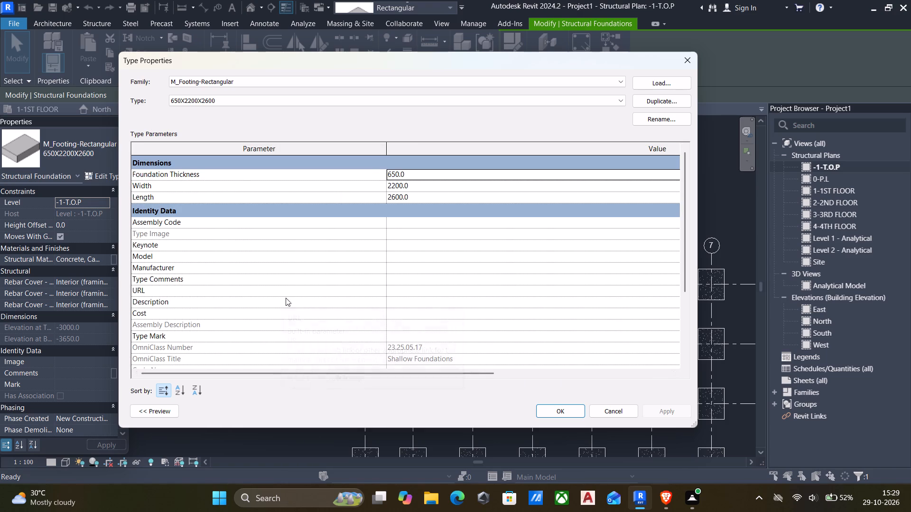
scroll(289, 305, down, 7)
scroll(302, 314, up, 11)
drag(254, 374, 390, 376)
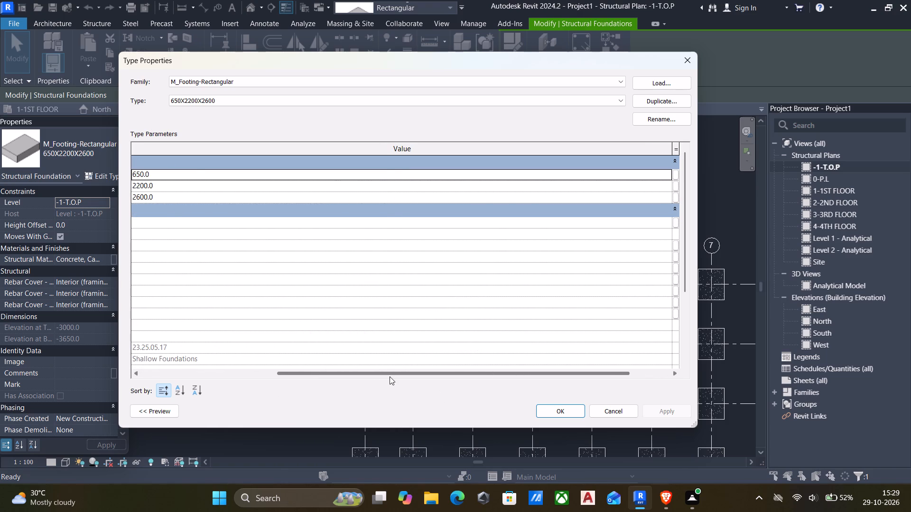
drag(390, 376, 243, 364)
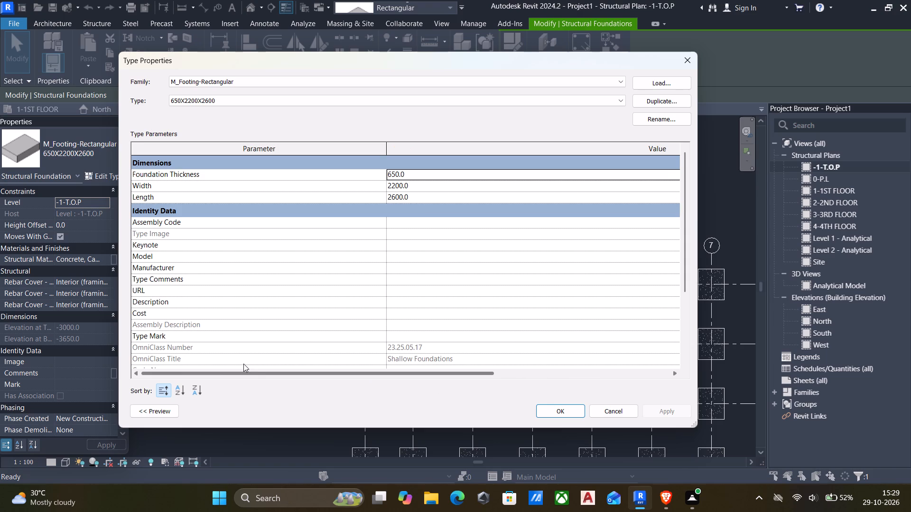
drag(243, 364, 237, 368)
scroll(216, 345, down, 4)
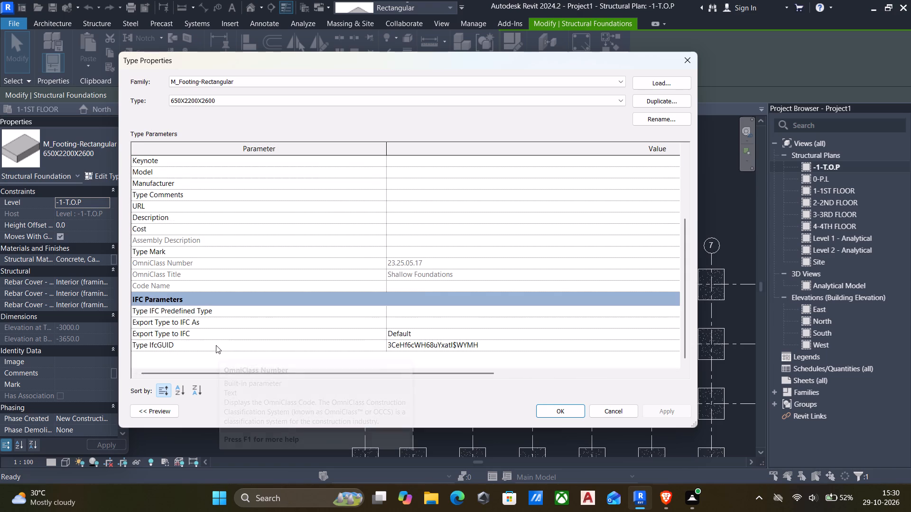
scroll(216, 345, down, 2)
scroll(214, 332, up, 7)
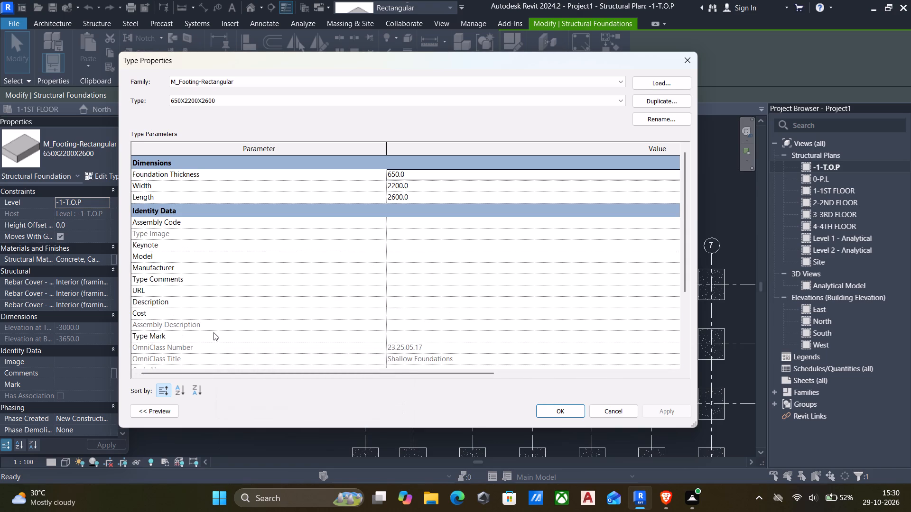
scroll(214, 332, up, 3)
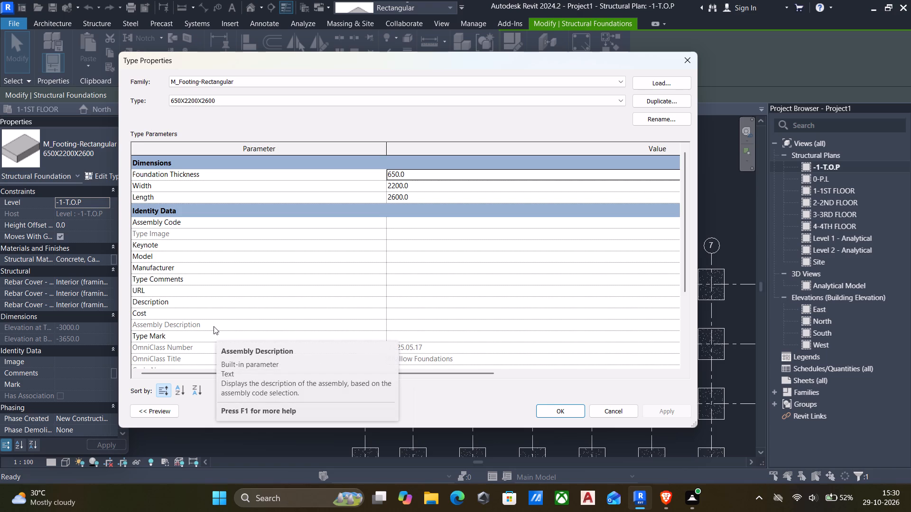
scroll(214, 326, down, 7)
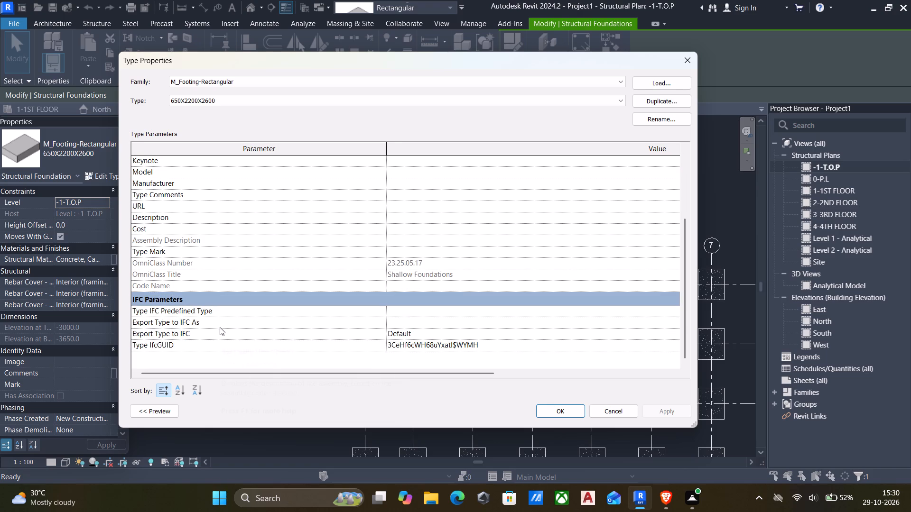
click(680, 59)
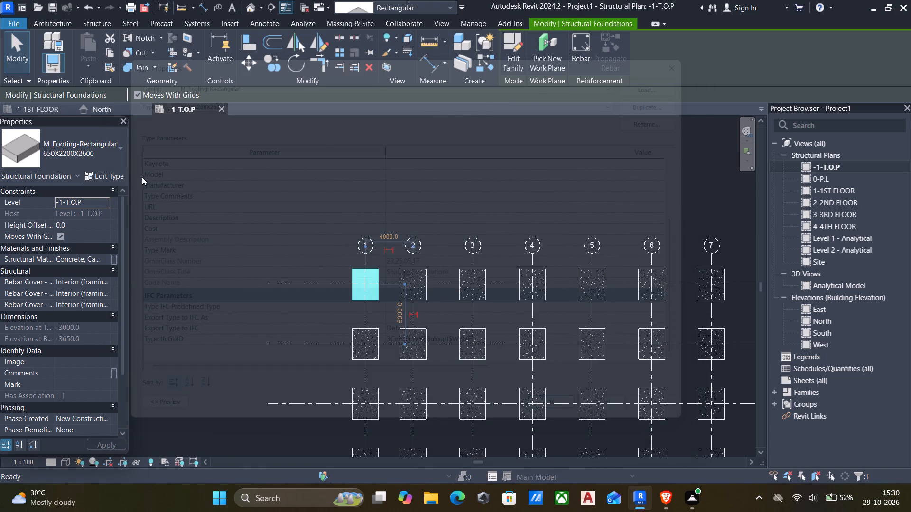
click(103, 177)
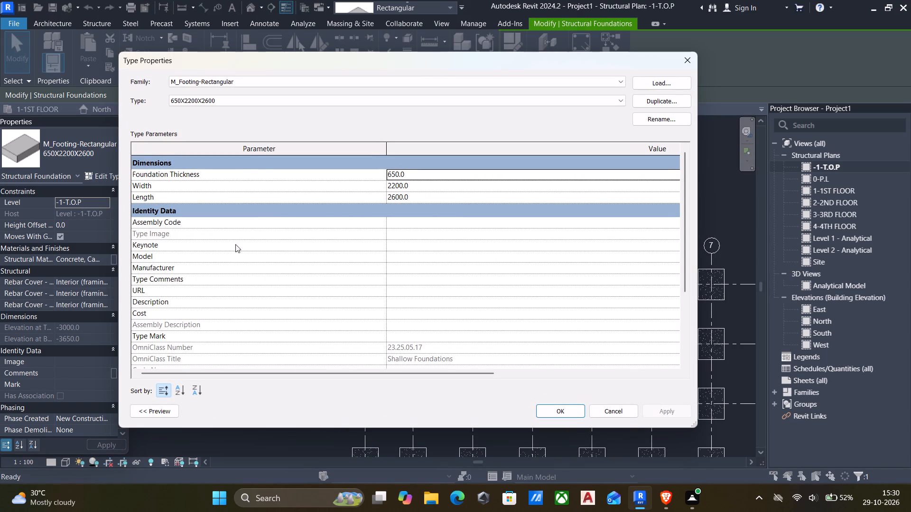
click(679, 56)
click(316, 189)
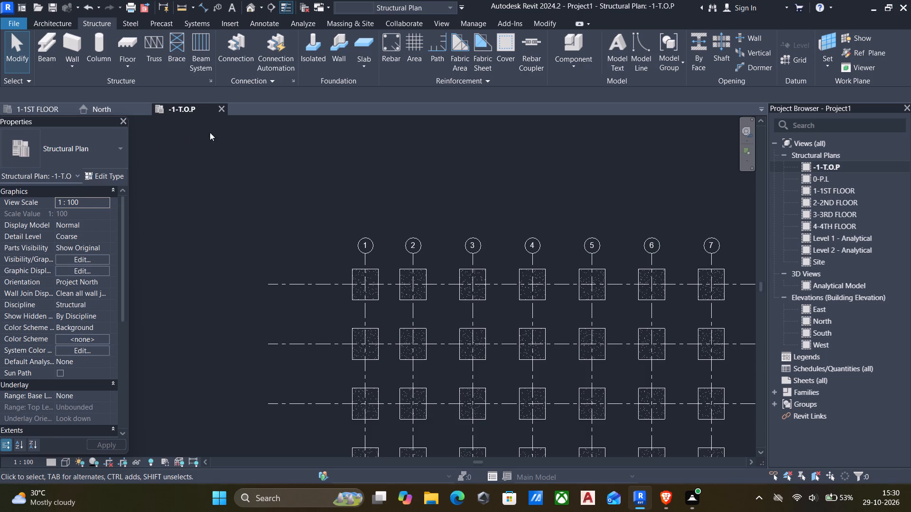
click(299, 52)
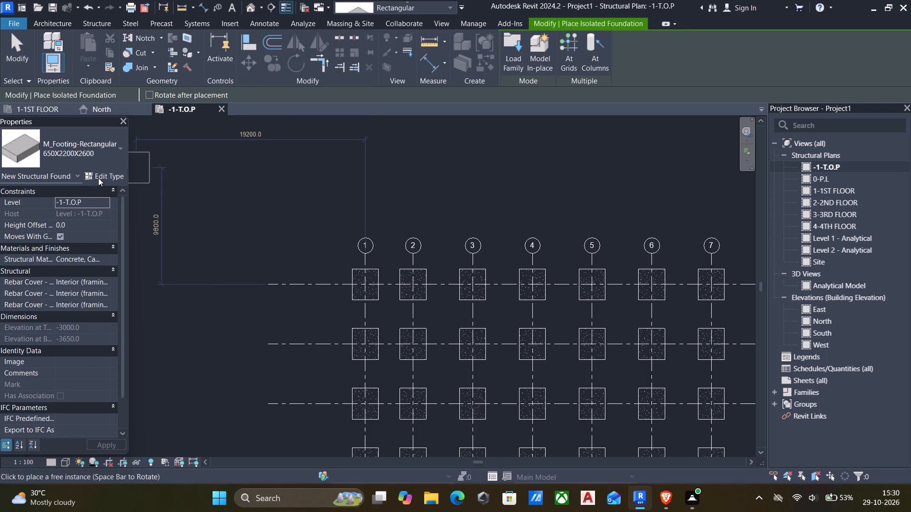
click(100, 181)
scroll(334, 220, down, 7)
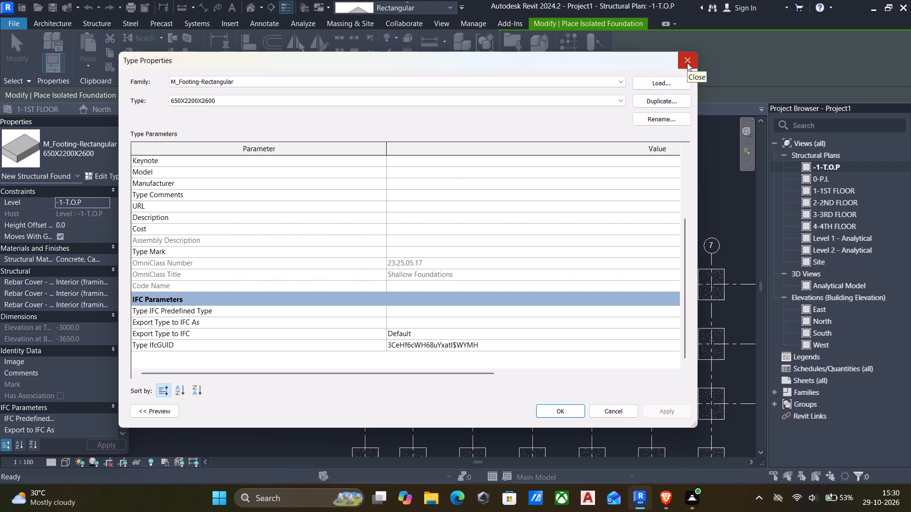
click(687, 63)
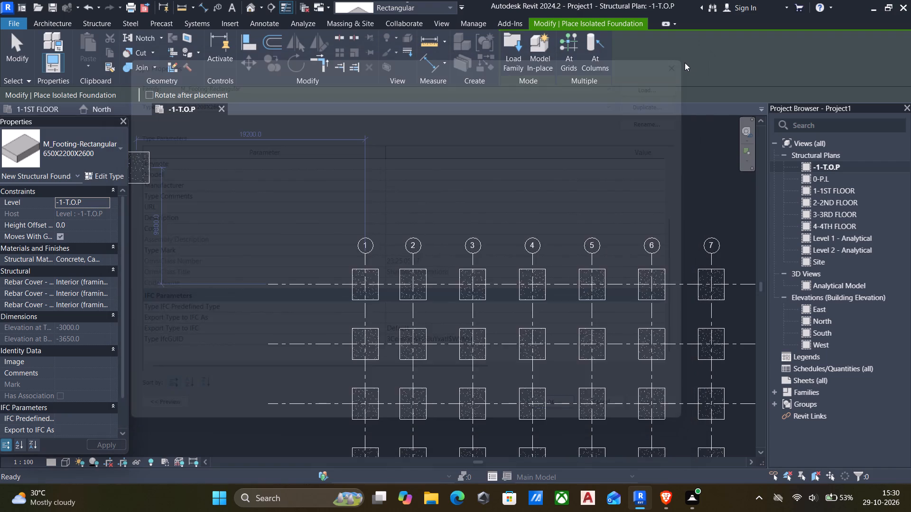
Set the structural material for new 650X2200X2600 isolated footings to Concrete, Sand/Cement Screed.
scroll(74, 276, down, 6)
scroll(85, 316, up, 5)
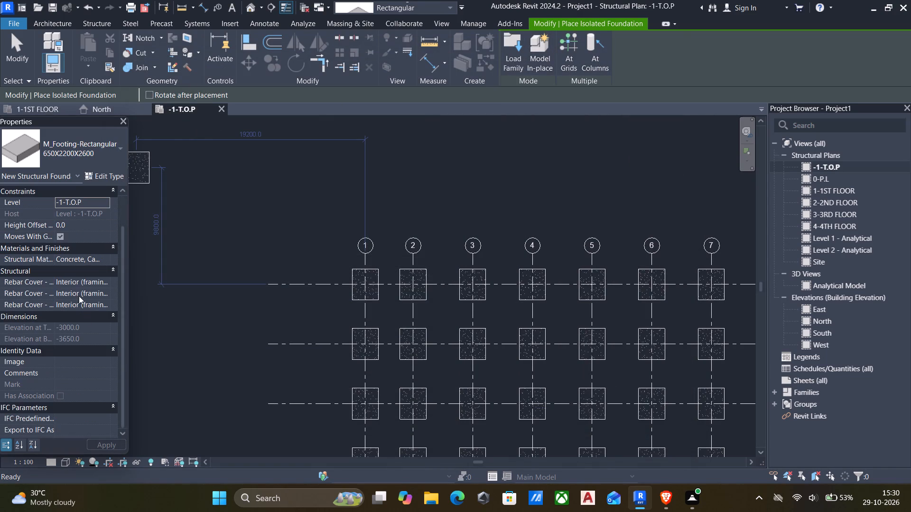
click(108, 256)
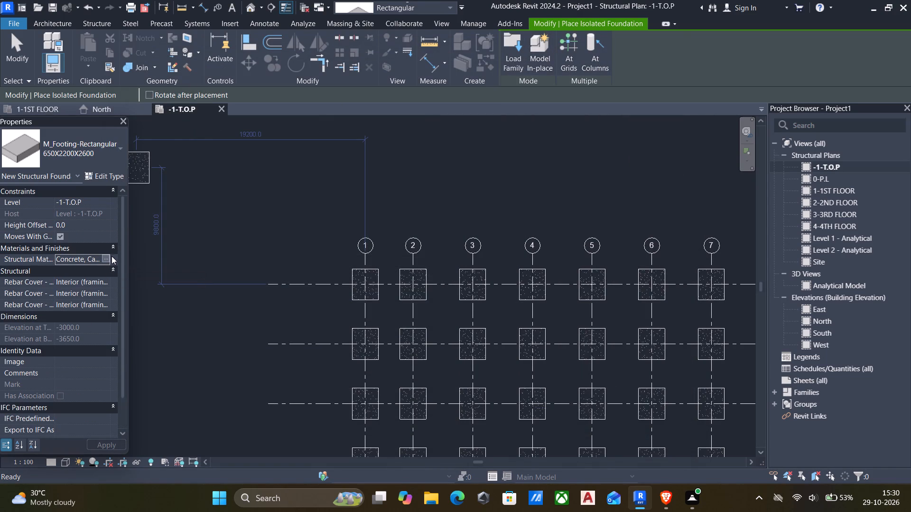
click(107, 260)
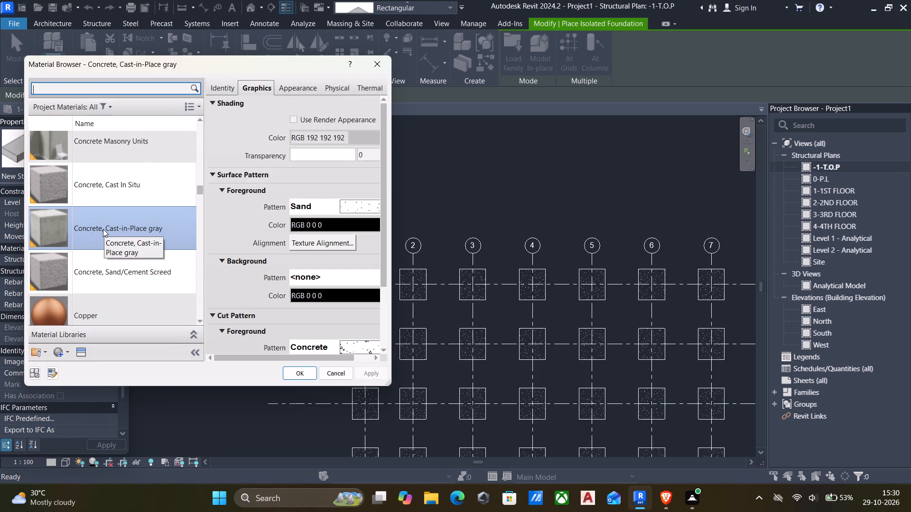
double_click(110, 277)
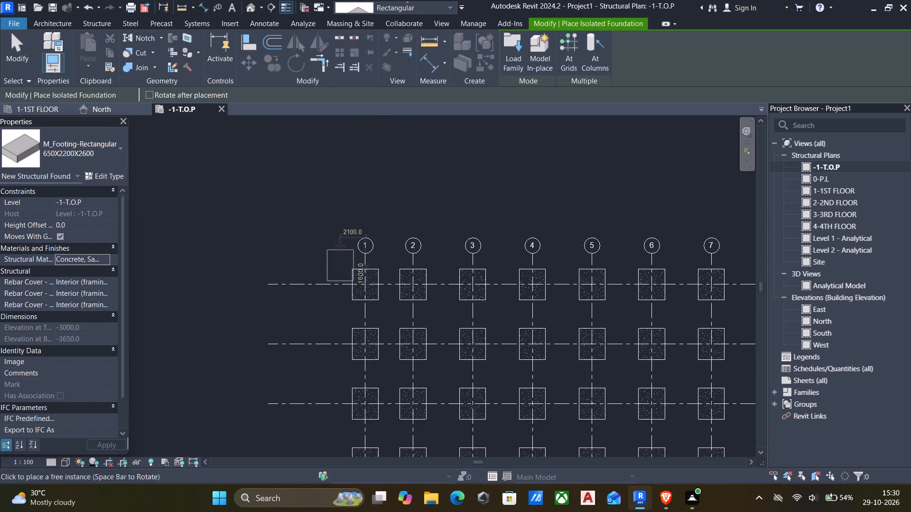
key(Escape)
Open the default 3D view and set its visual style to Shaded.
click(249, 12)
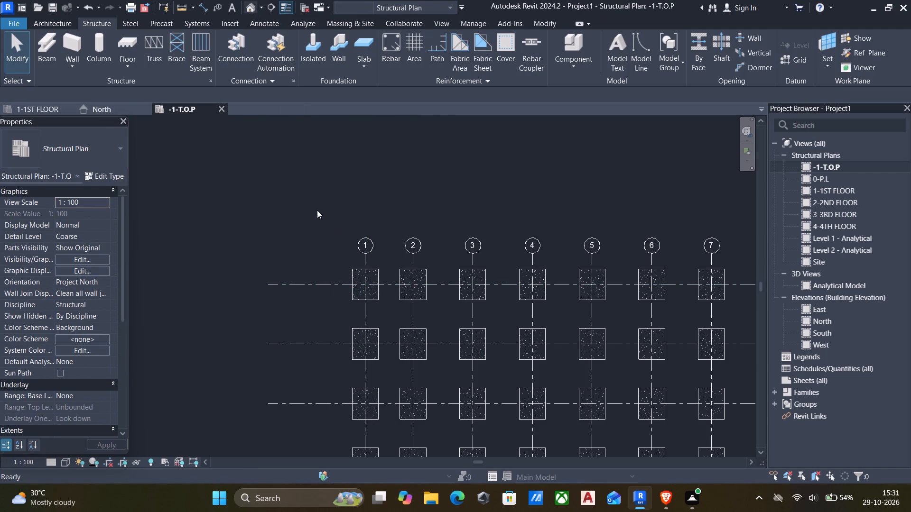
scroll(224, 362, up, 5)
key(Escape)
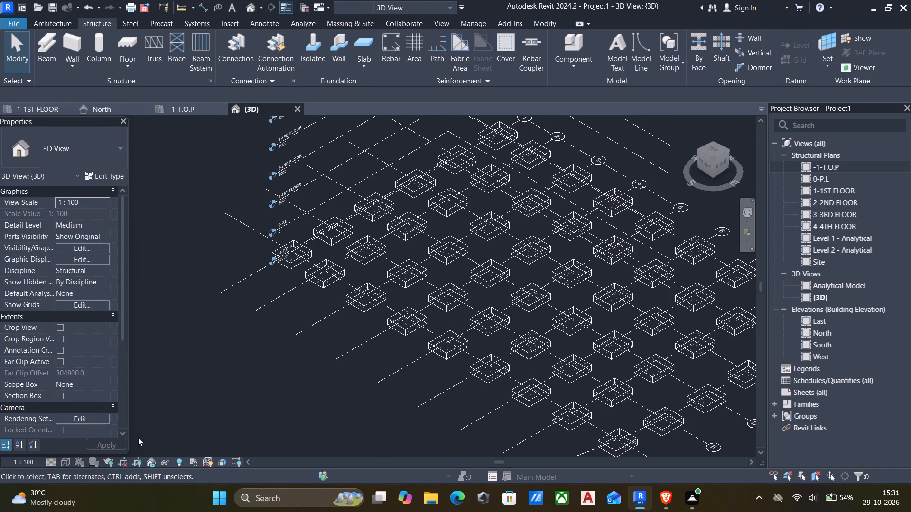
click(60, 462)
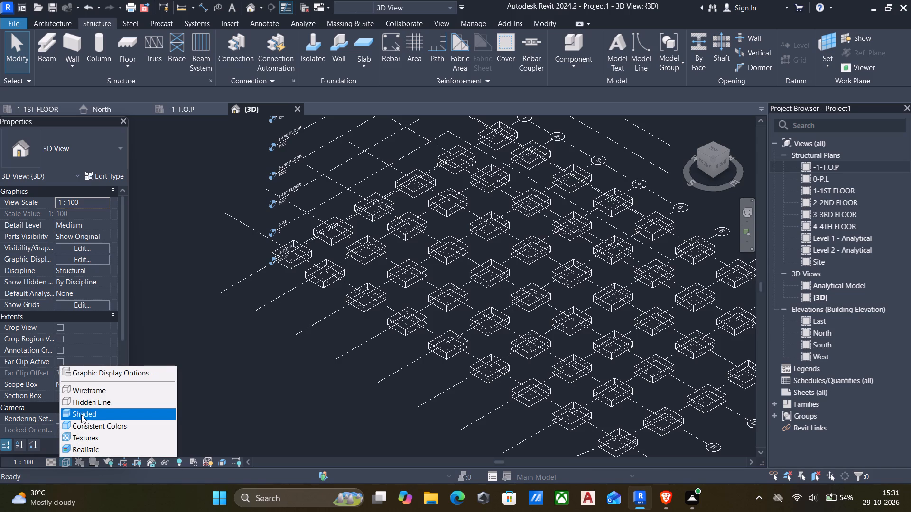
click(81, 415)
Examine the shaded footings in 3D, both close up and across the whole grid.
scroll(334, 267, up, 12)
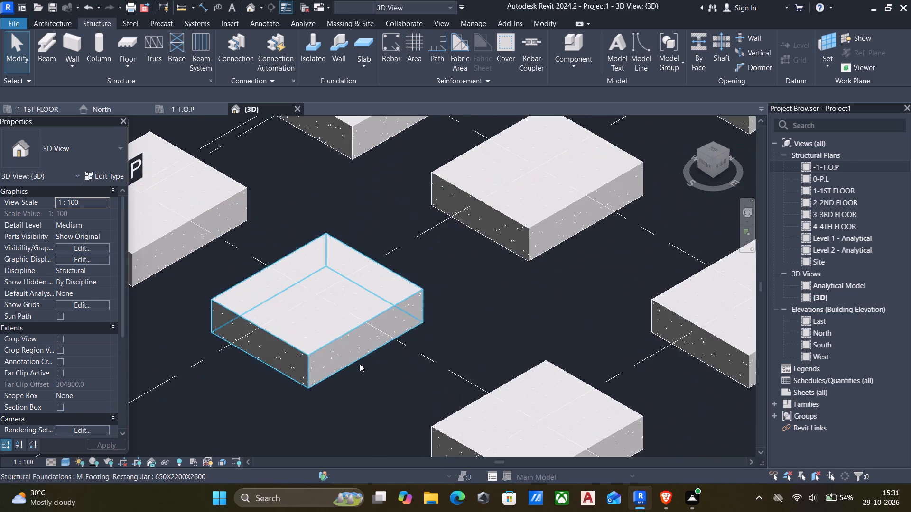
scroll(360, 364, up, 6)
scroll(297, 315, down, 8)
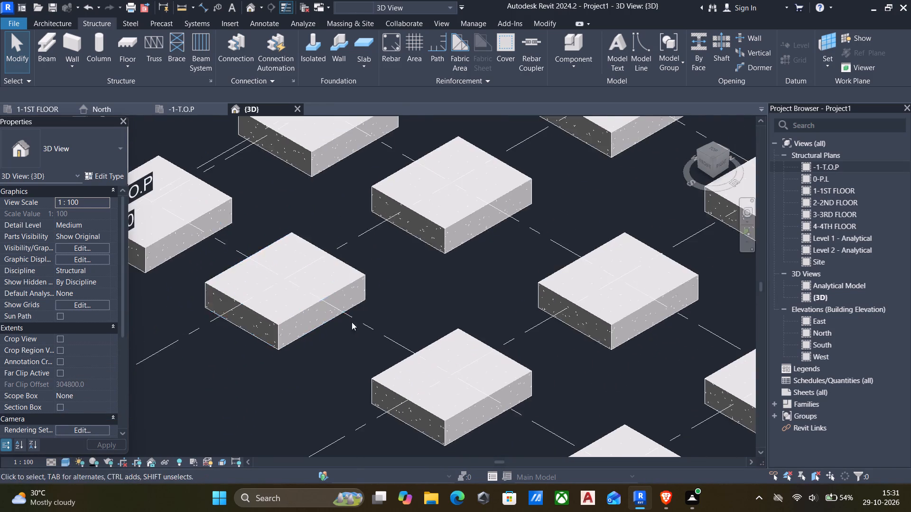
scroll(356, 324, down, 7)
middle_drag(466, 336, 281, 233)
scroll(279, 232, down, 6)
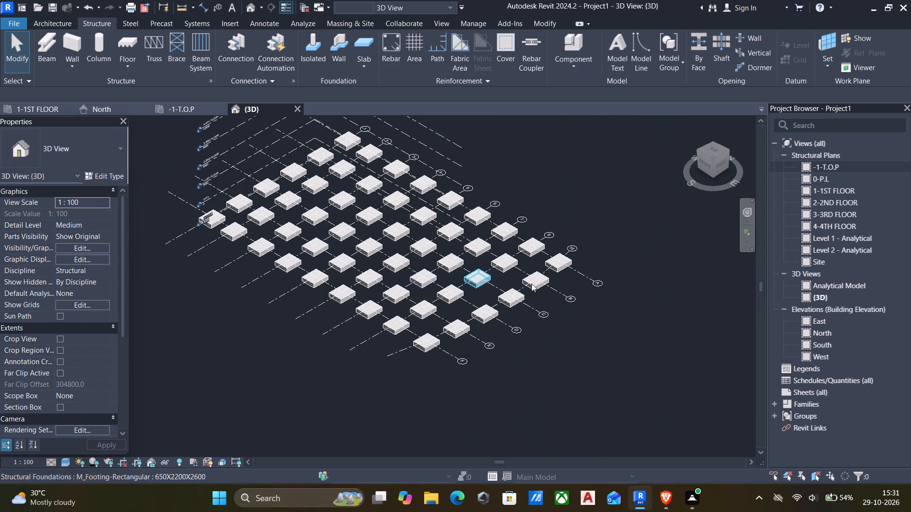
scroll(590, 265, up, 7)
scroll(567, 265, down, 7)
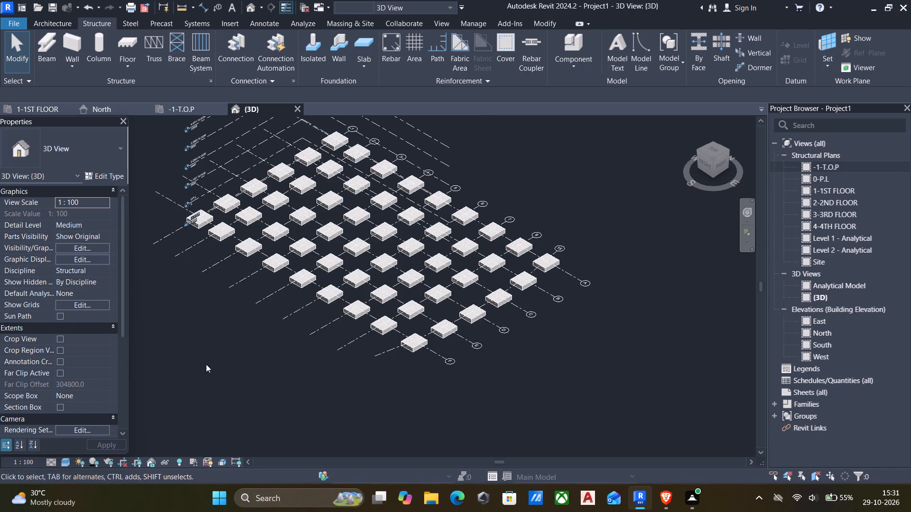
On the -1-T.O.P plan, set up structural column placement with M_Concrete-Rectangular-Column 300 x 450mm, using Height up to level 0-P.L.
double_click(807, 163)
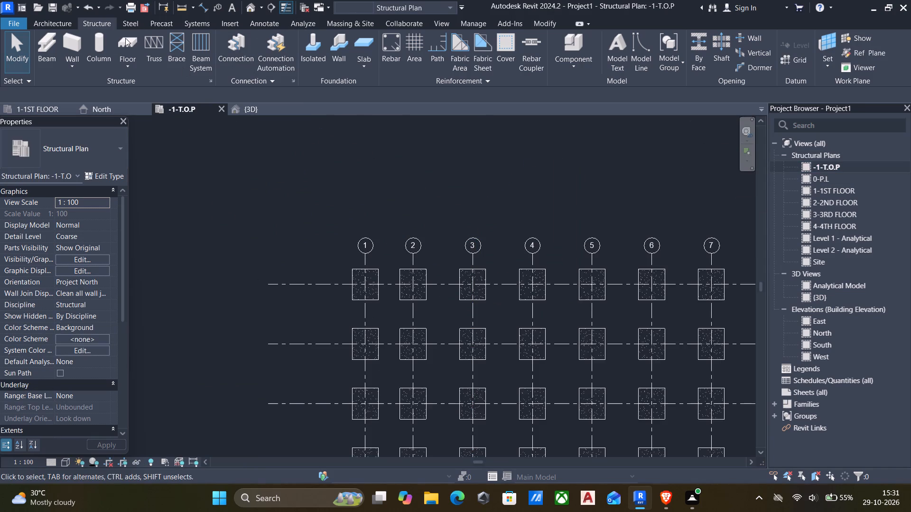
click(94, 41)
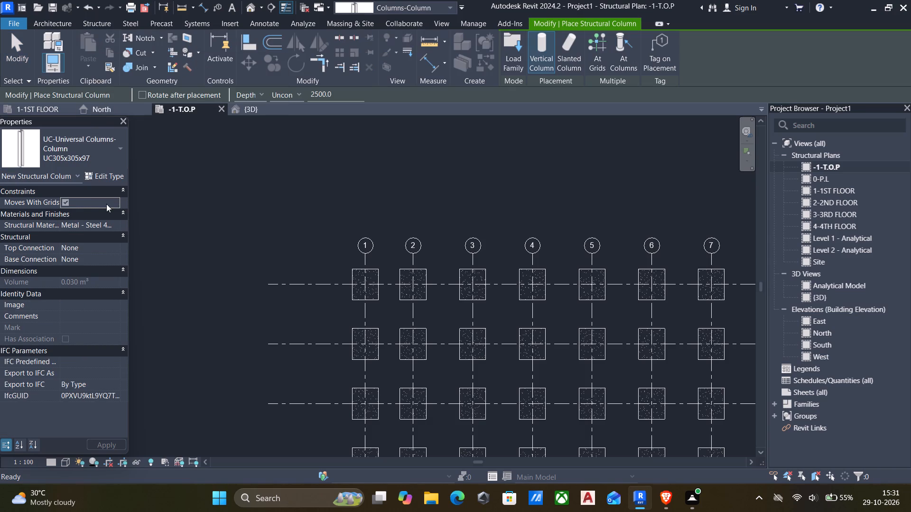
click(86, 157)
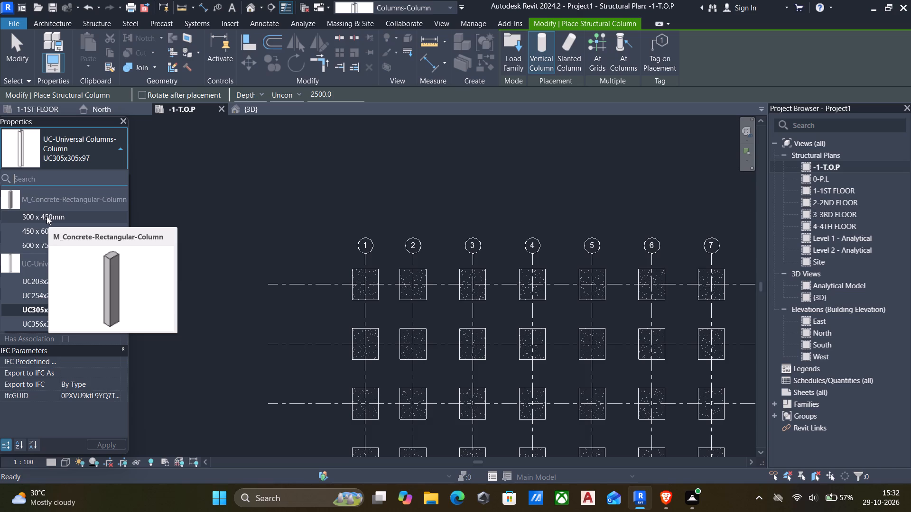
click(46, 216)
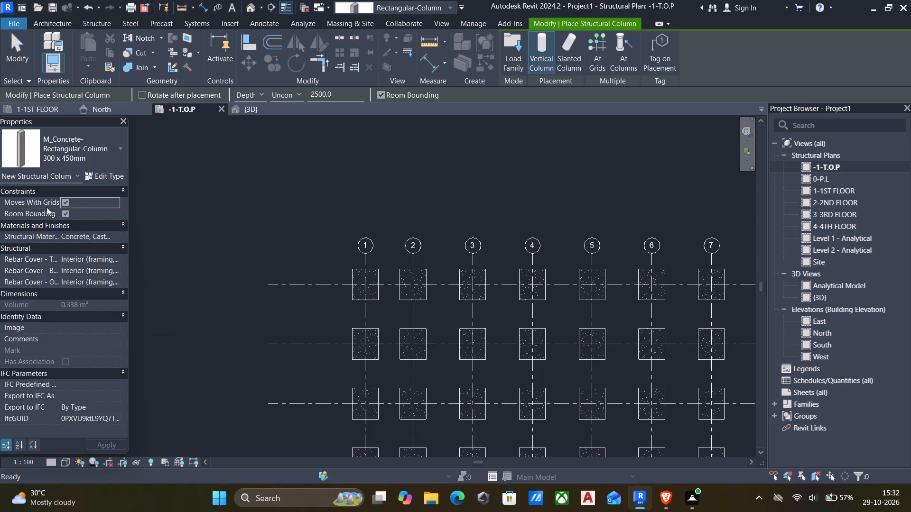
click(106, 176)
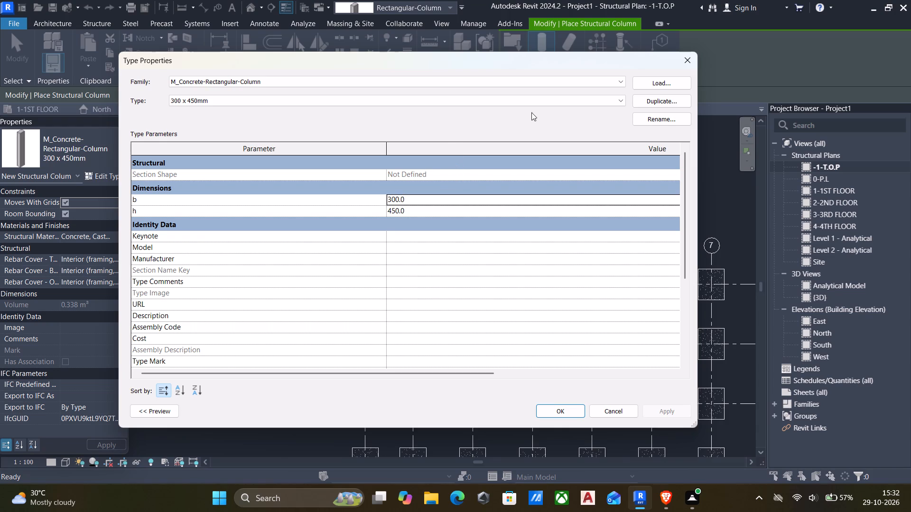
click(681, 66)
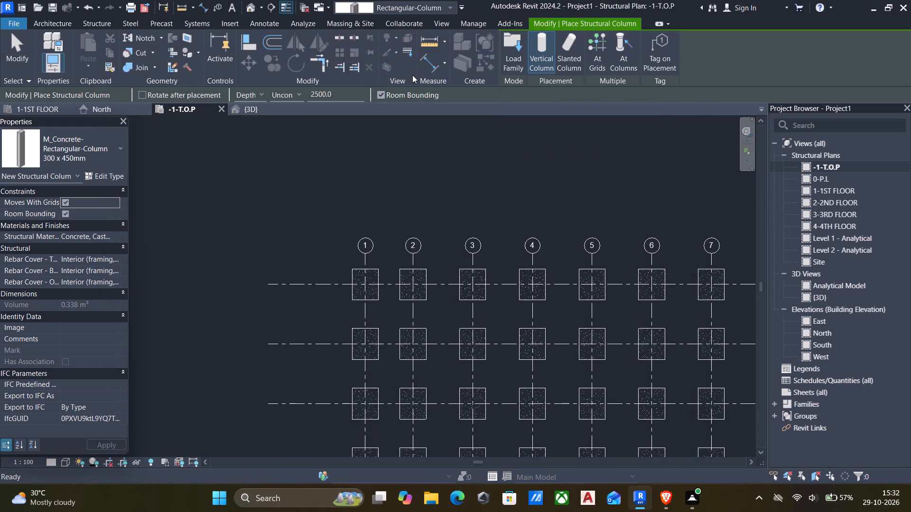
click(263, 92)
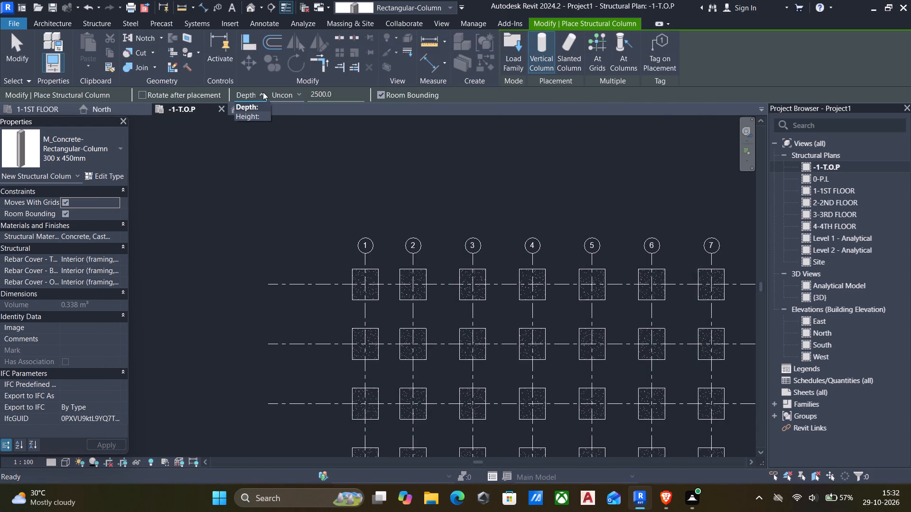
click(247, 119)
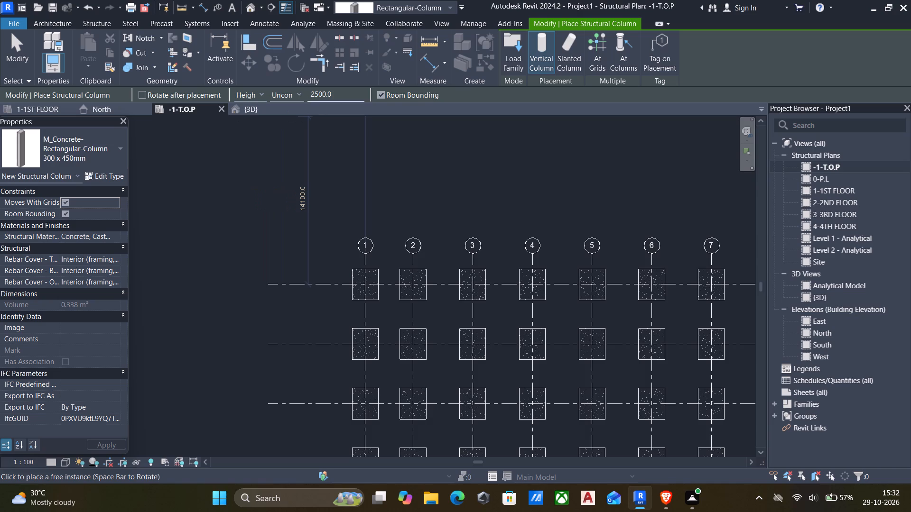
click(297, 96)
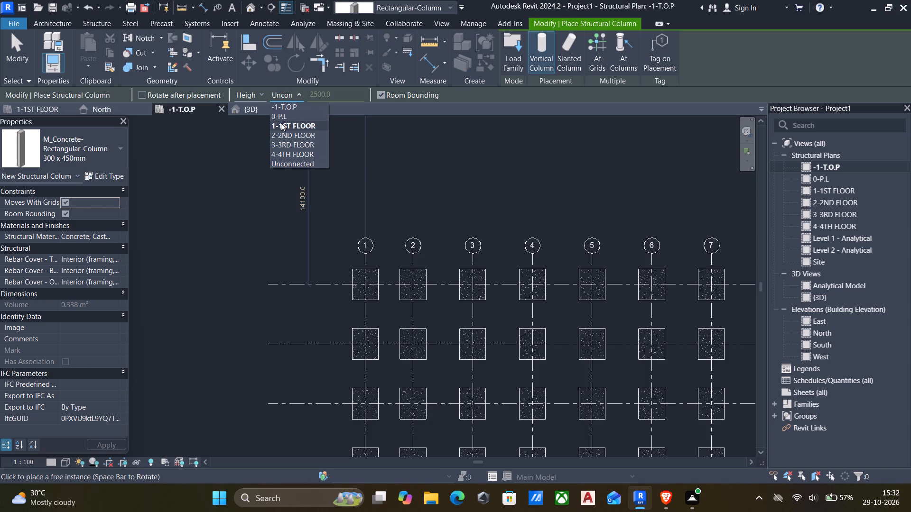
click(281, 123)
click(298, 93)
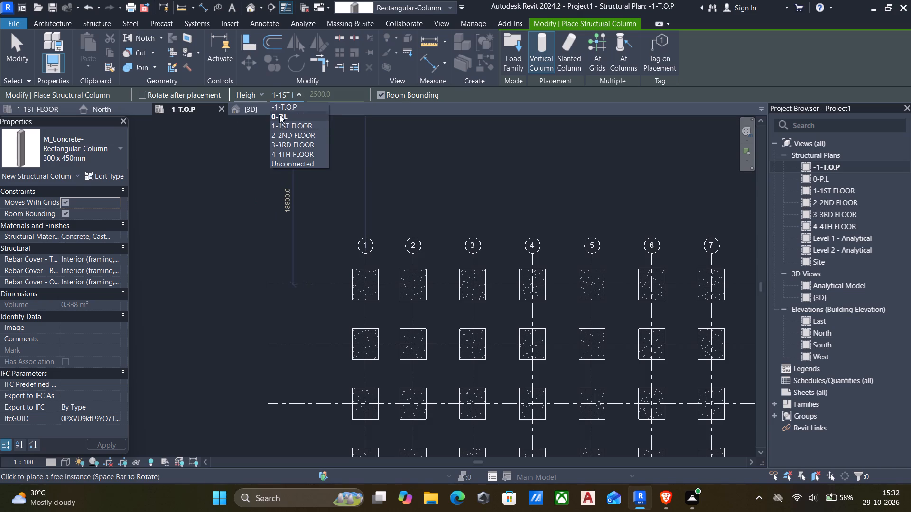
click(279, 117)
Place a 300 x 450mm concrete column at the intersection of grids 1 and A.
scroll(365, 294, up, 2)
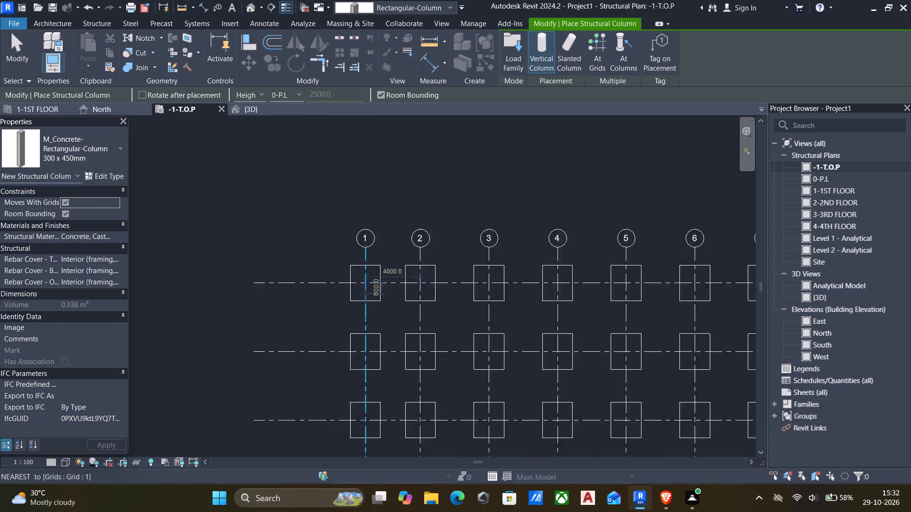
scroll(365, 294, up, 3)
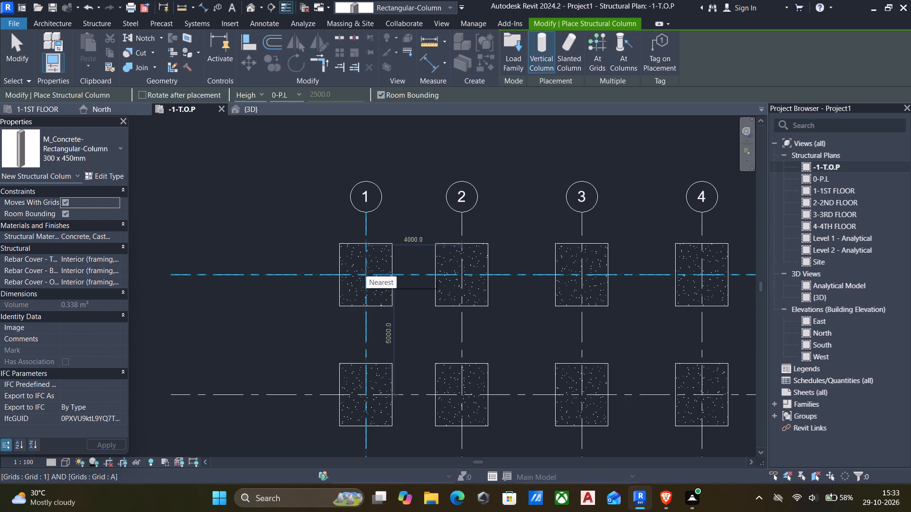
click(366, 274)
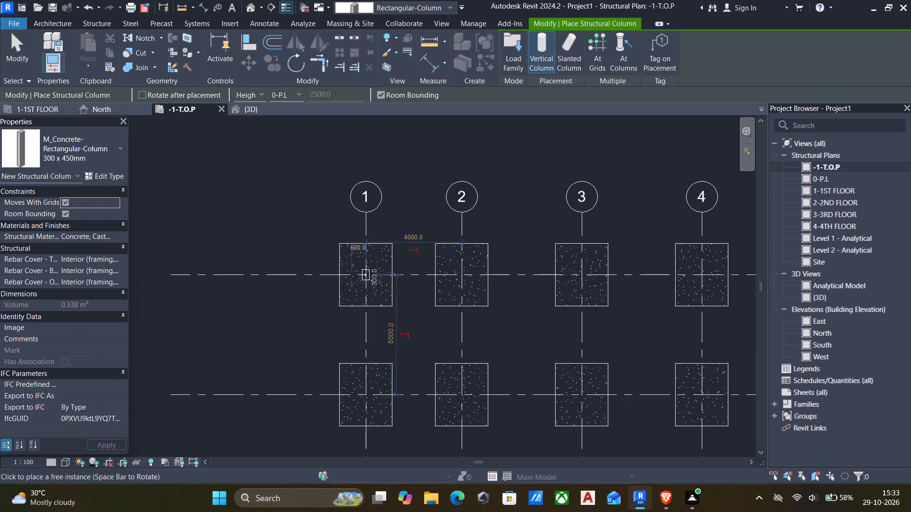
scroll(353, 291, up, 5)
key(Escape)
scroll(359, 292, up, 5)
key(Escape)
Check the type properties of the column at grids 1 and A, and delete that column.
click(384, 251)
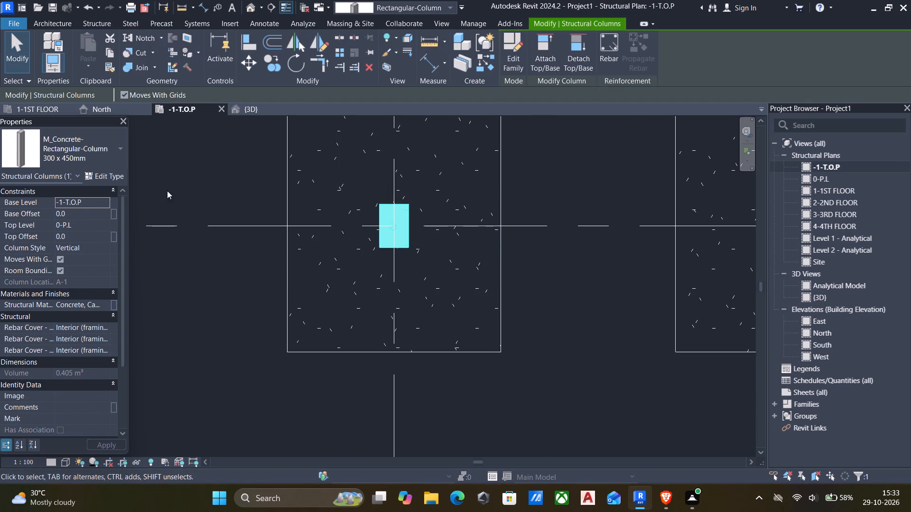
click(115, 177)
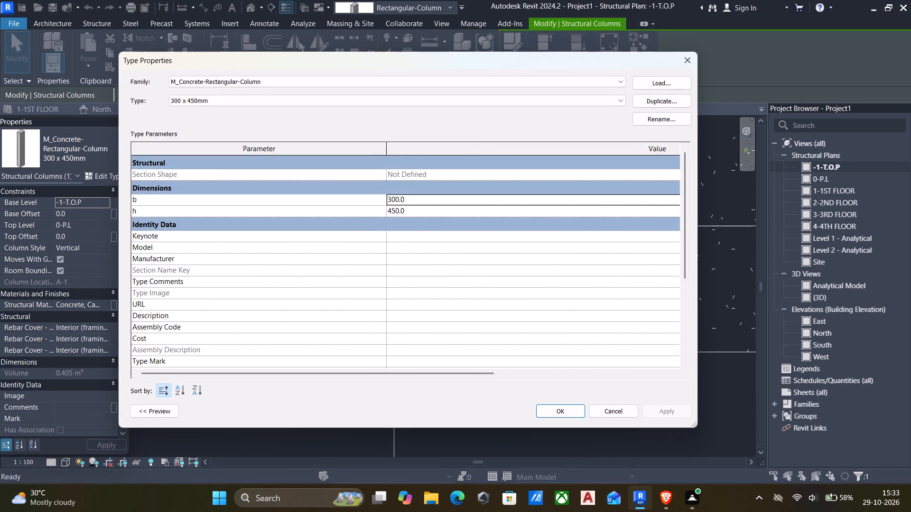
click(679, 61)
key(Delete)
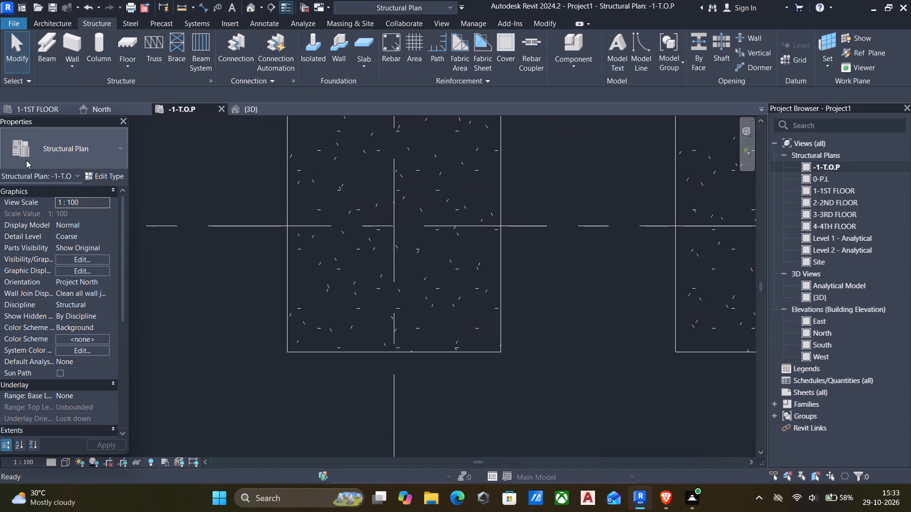
Restart structural column placement and set dimension b of the M_Concrete-Rectangular-Column 300 x 450mm type to 2'.
key(c)
key(l)
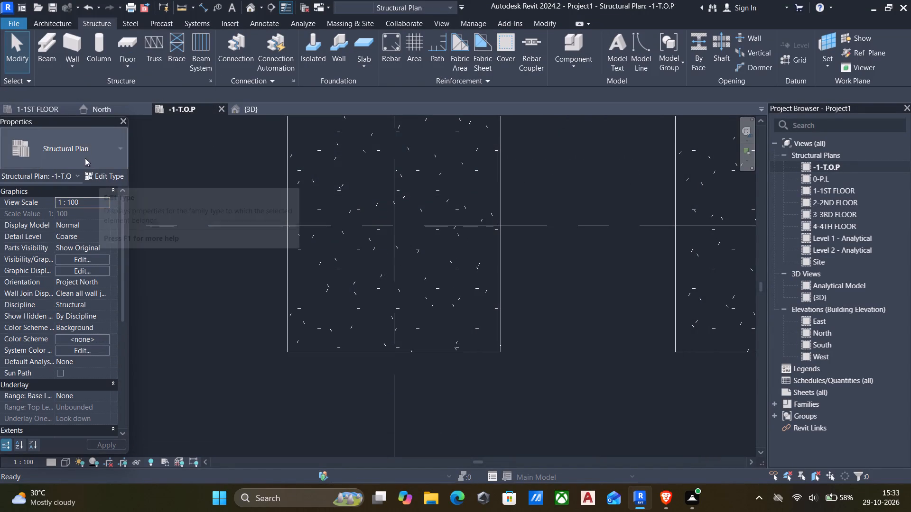
key(c)
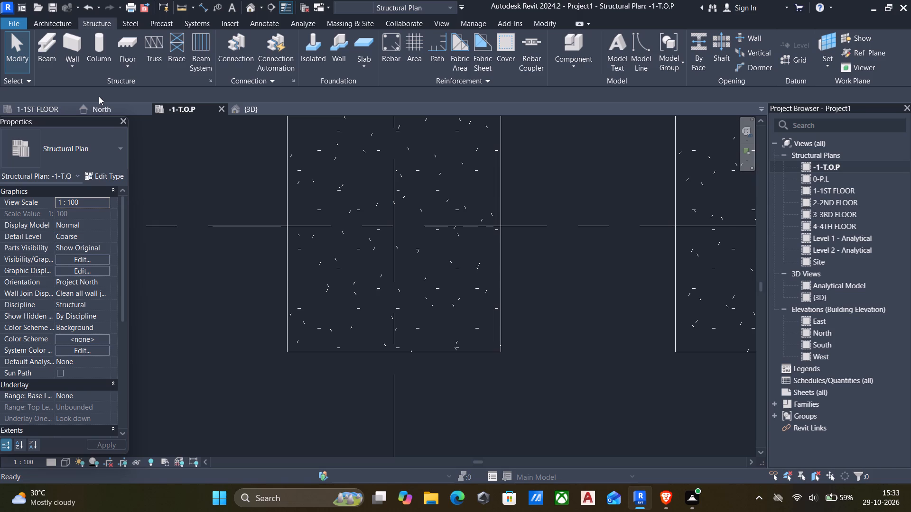
key(l)
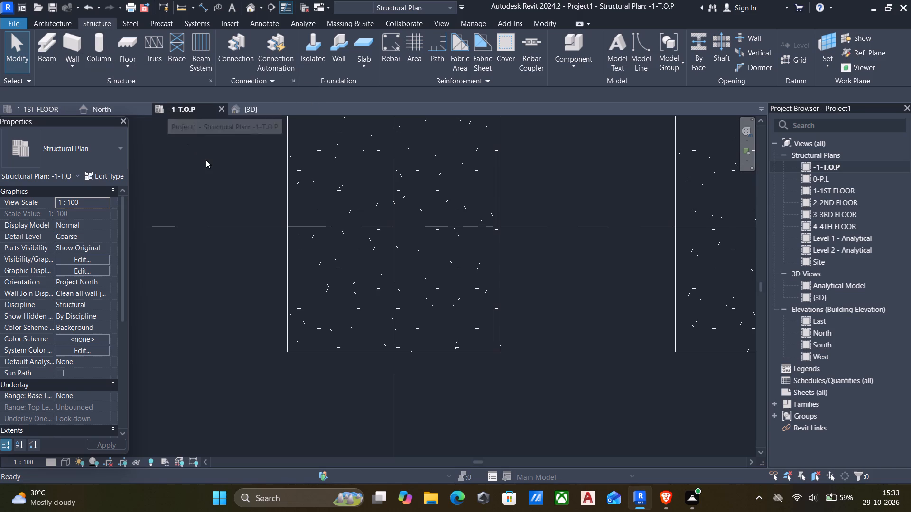
click(206, 160)
key(c)
key(l)
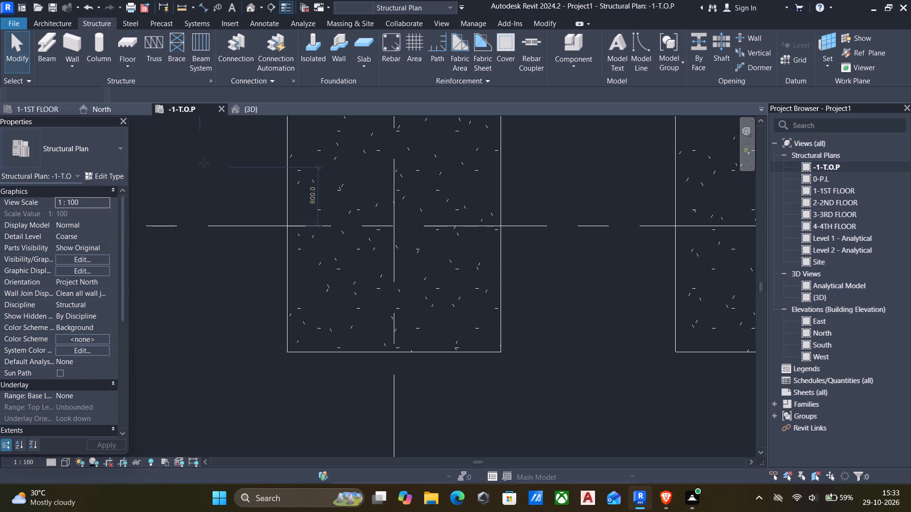
click(105, 177)
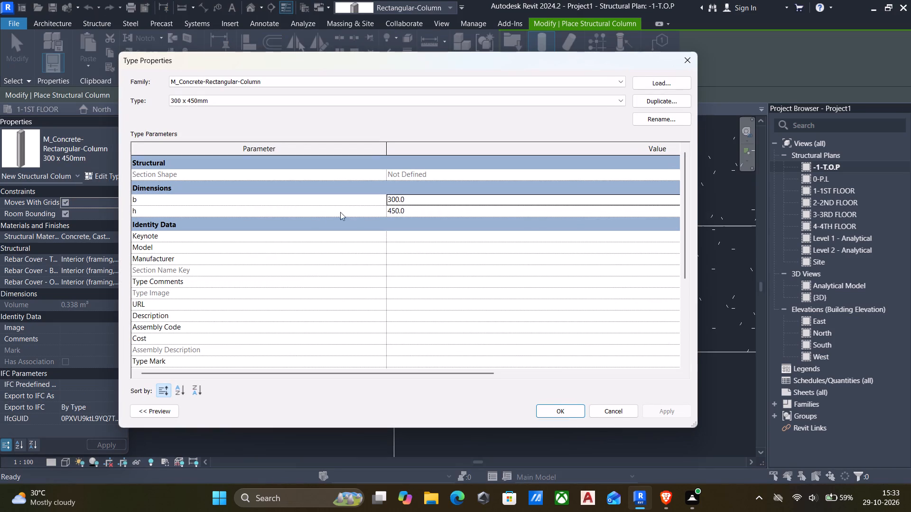
click(417, 198)
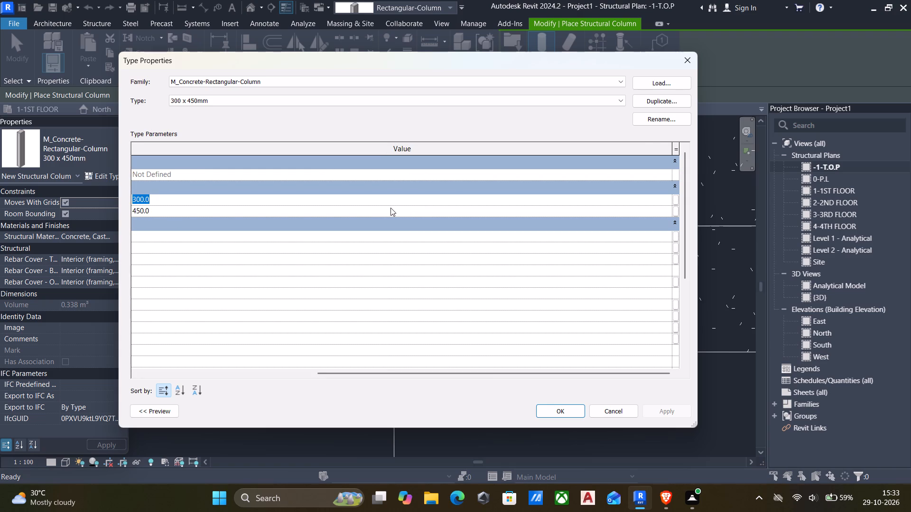
text(1')
key(Return)
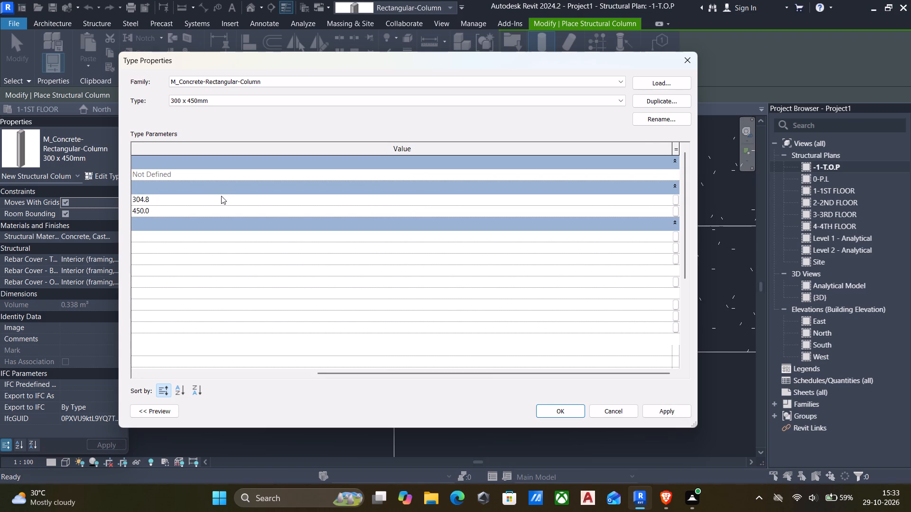
click(198, 198)
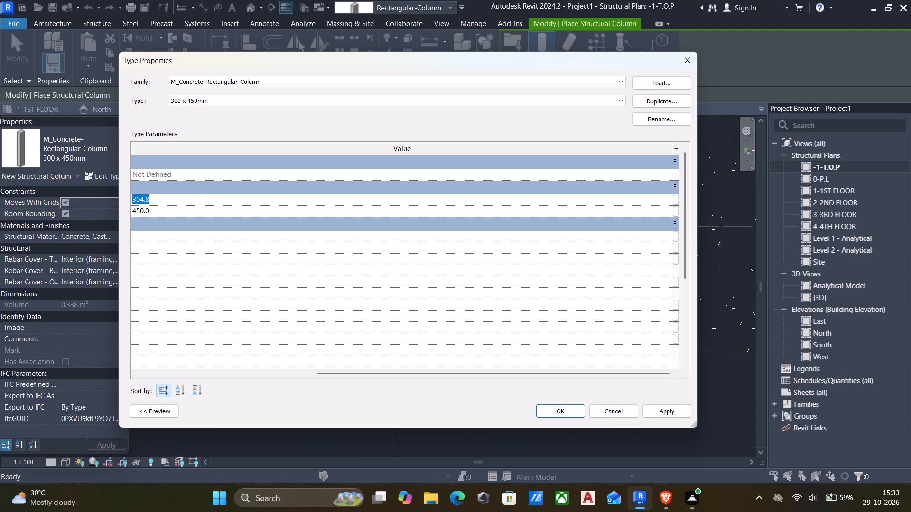
text(2')
key(Return)
Set dimension h of the same column type to 2' and apply the type changes.
click(162, 213)
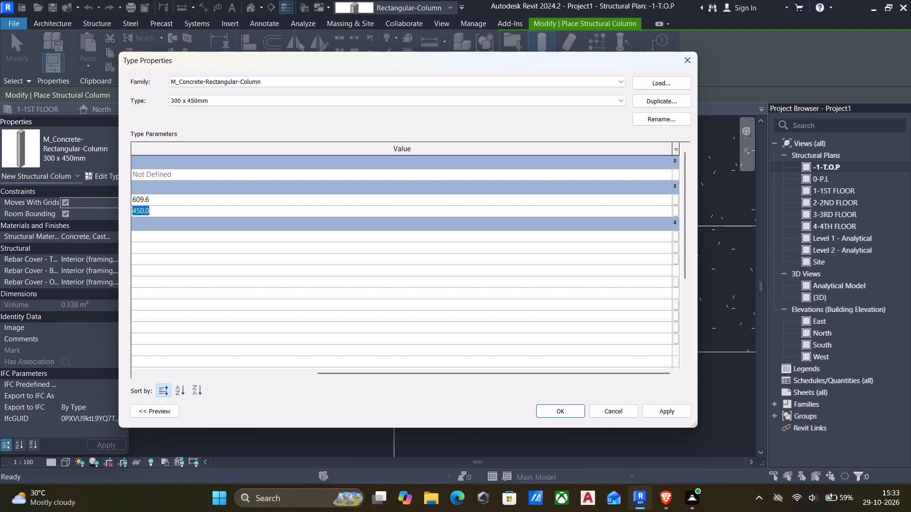
key(2)
key(apostrophe)
key(Return)
click(661, 410)
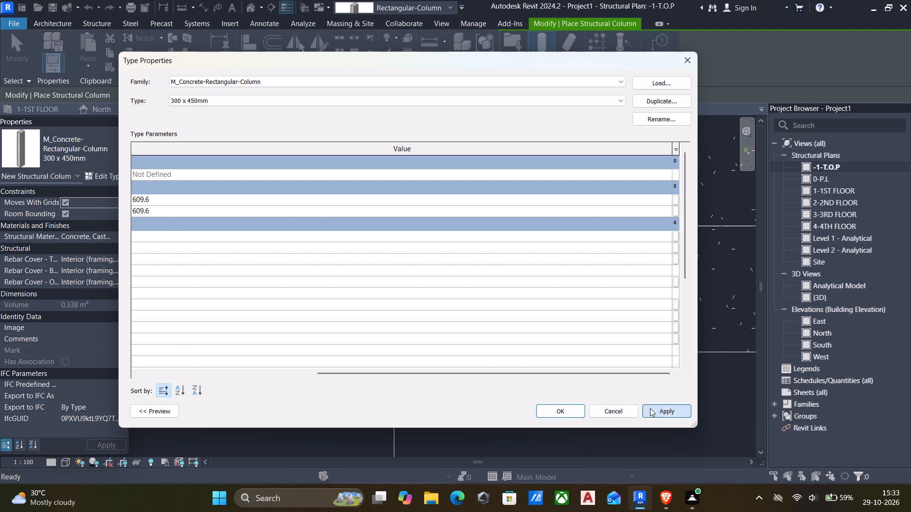
click(557, 410)
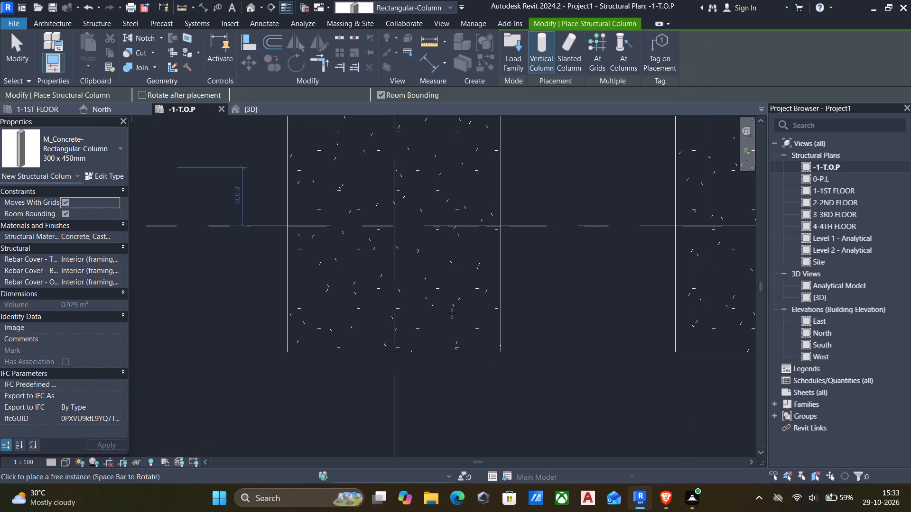
Place one resized concrete column up to level 0-P.L at the intersection of grids 1 and A.
click(398, 226)
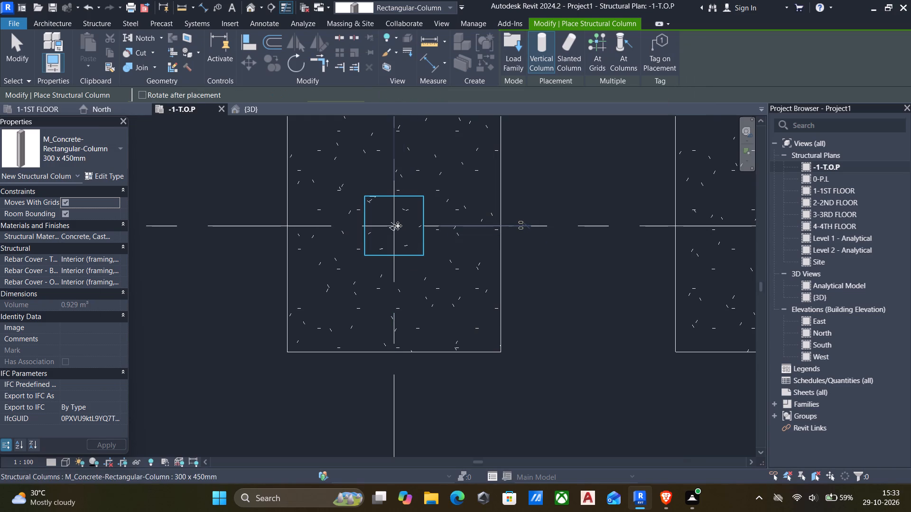
scroll(398, 226, down, 6)
middle_drag(516, 288, 367, 253)
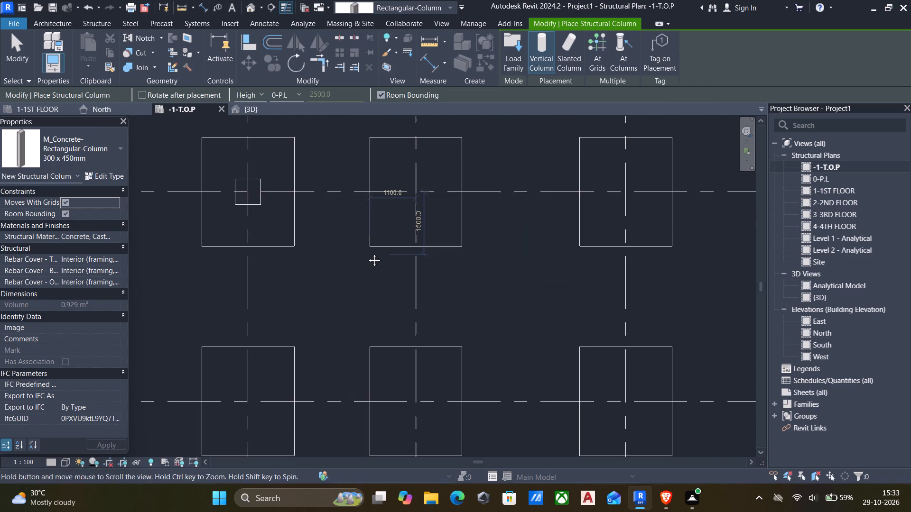
middle_drag(367, 253, 367, 253)
scroll(367, 253, down, 2)
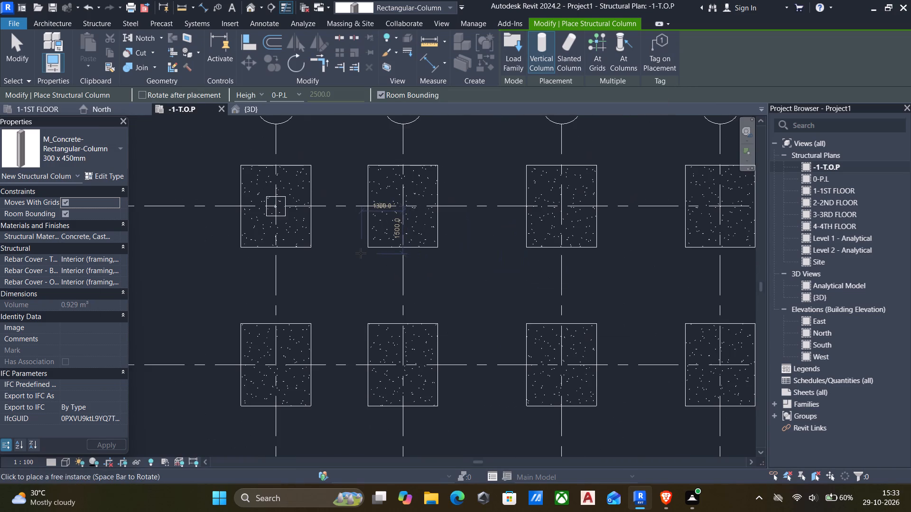
key(Escape)
key(Escape)
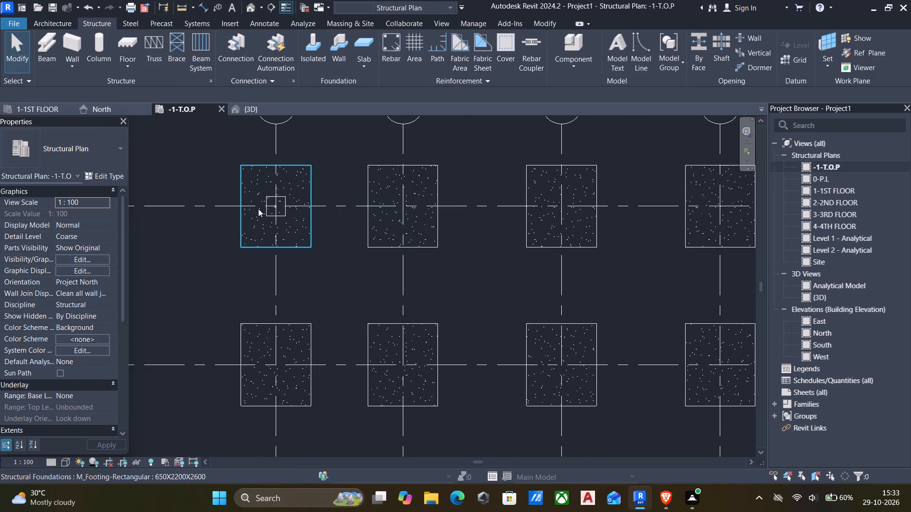
click(271, 215)
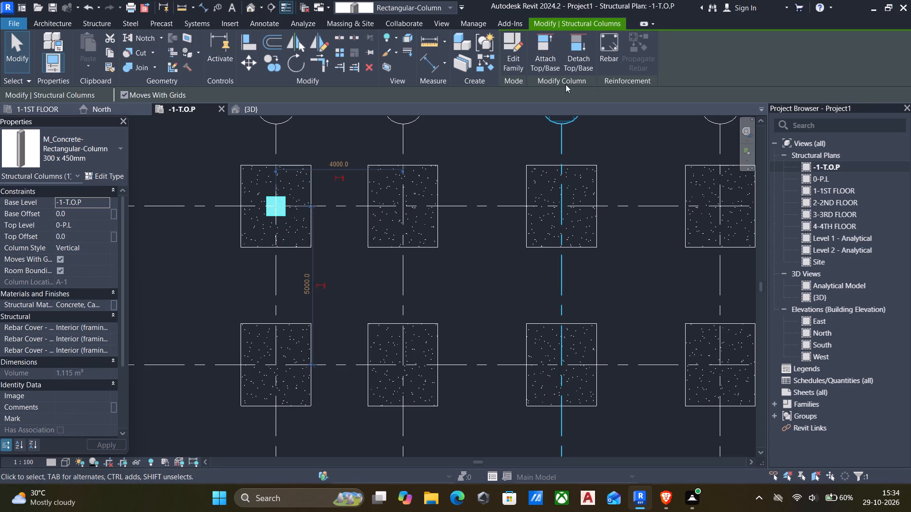
key(Escape)
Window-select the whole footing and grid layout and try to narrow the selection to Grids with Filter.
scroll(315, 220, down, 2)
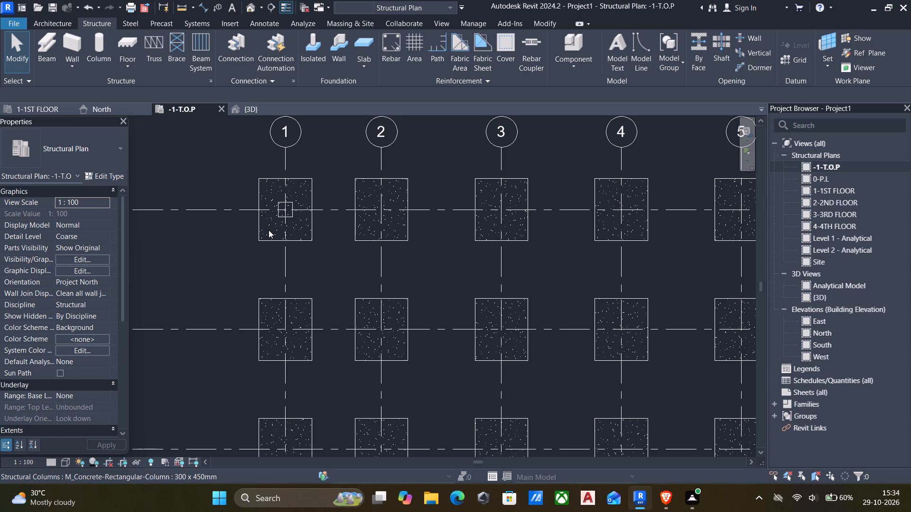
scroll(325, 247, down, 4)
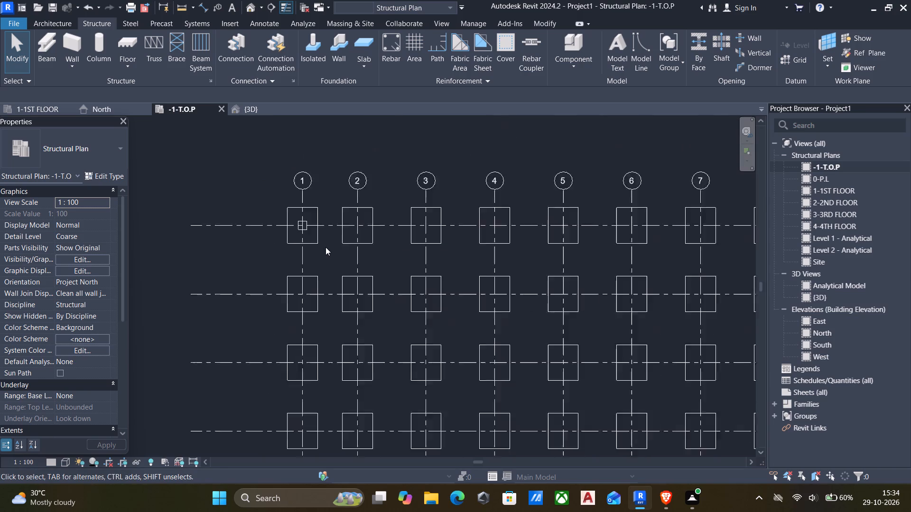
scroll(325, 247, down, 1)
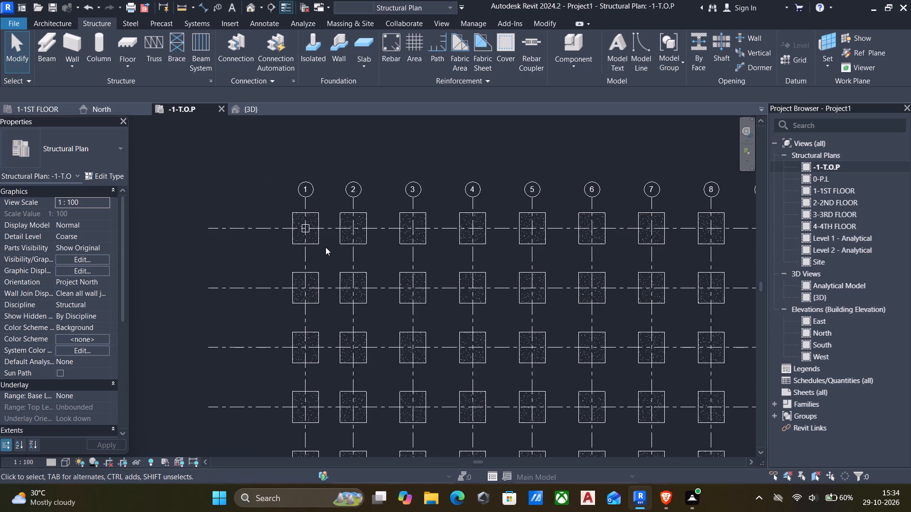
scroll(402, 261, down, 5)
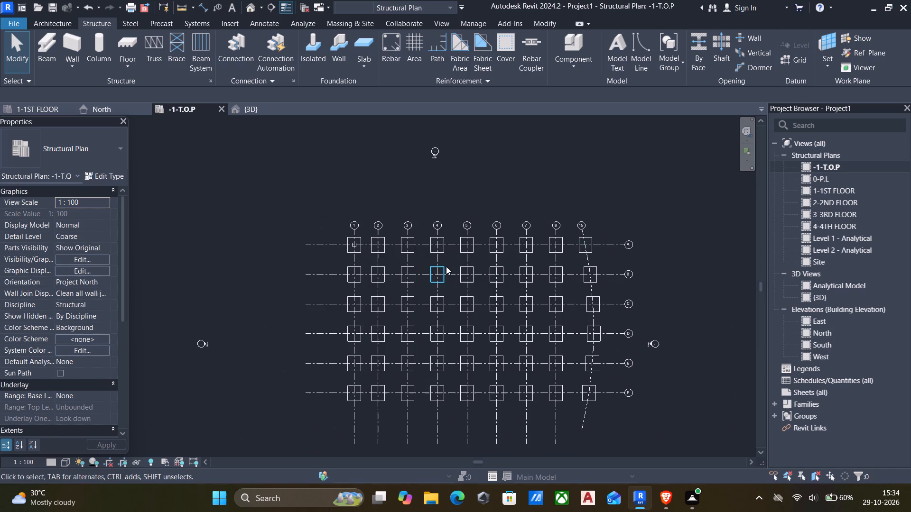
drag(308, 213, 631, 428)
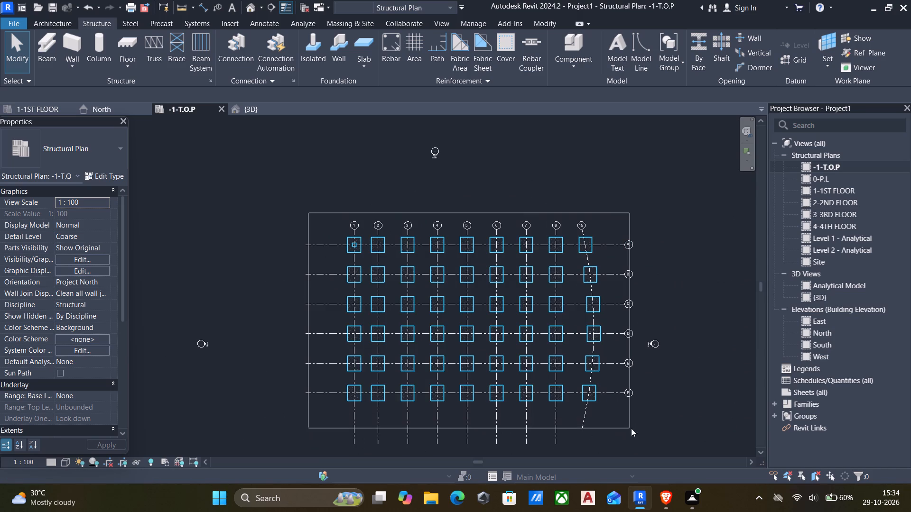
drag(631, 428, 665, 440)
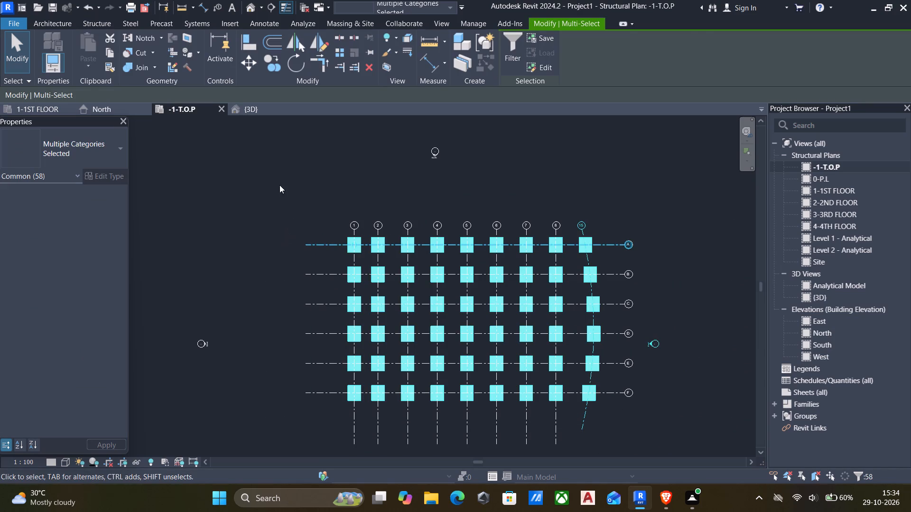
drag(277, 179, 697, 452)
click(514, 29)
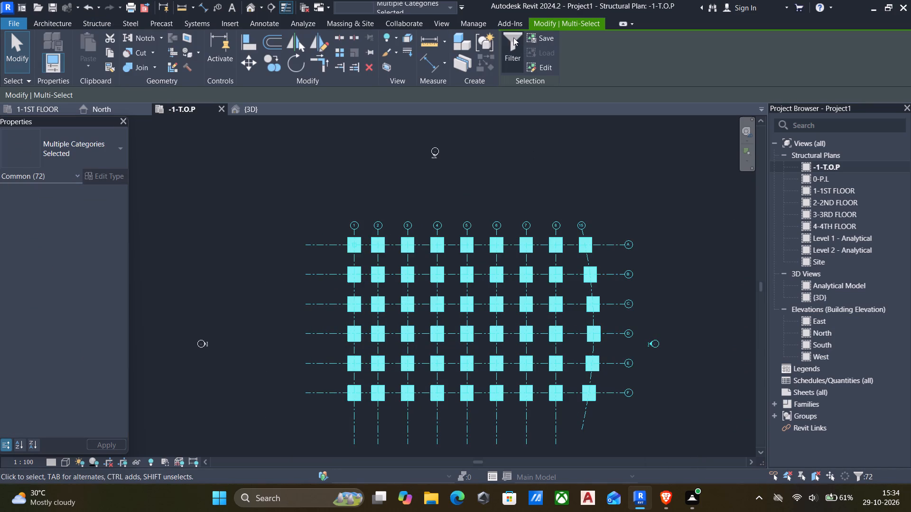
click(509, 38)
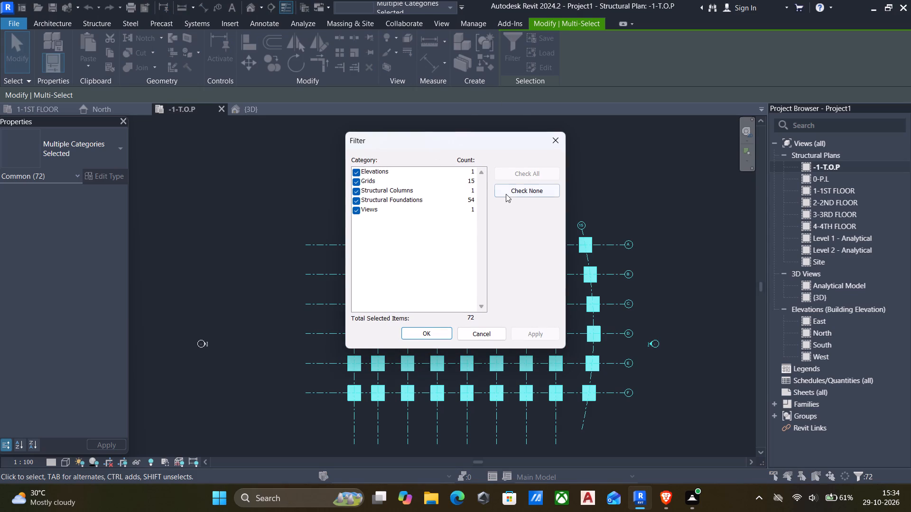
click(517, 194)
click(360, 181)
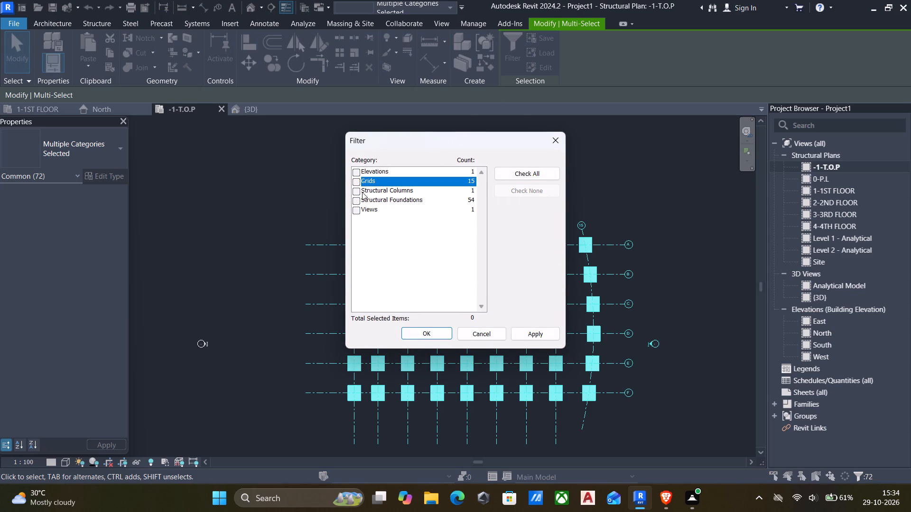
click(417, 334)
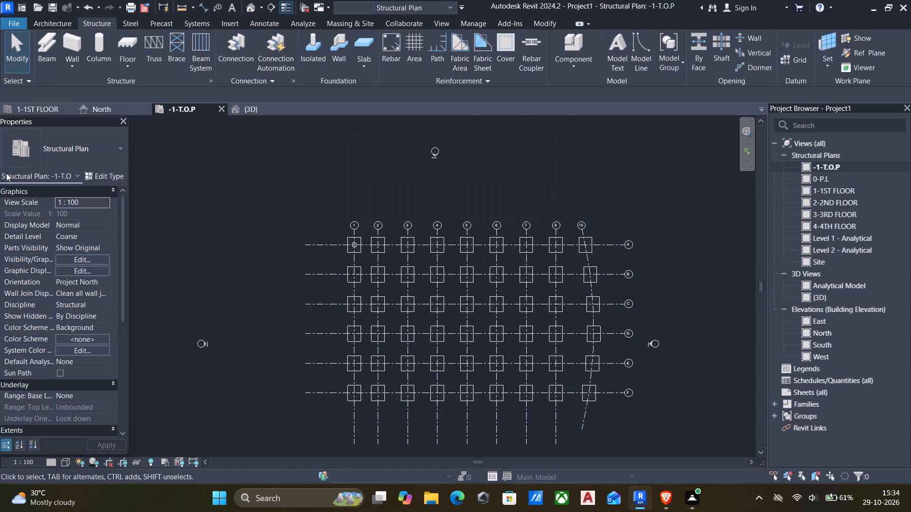
Place 300 x 450mm type columns at all grid intersections, selecting grids 1 through 15 and A through F, with Height up to 0-P.L.
click(97, 41)
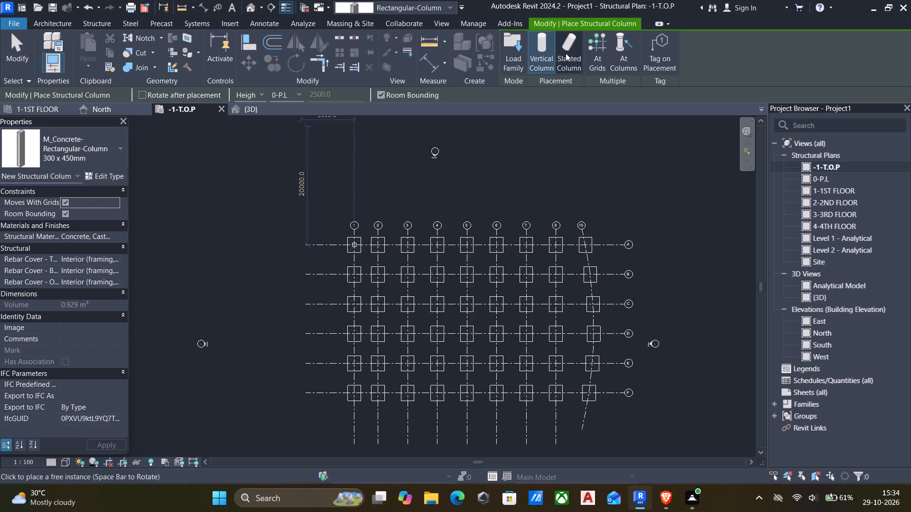
click(595, 62)
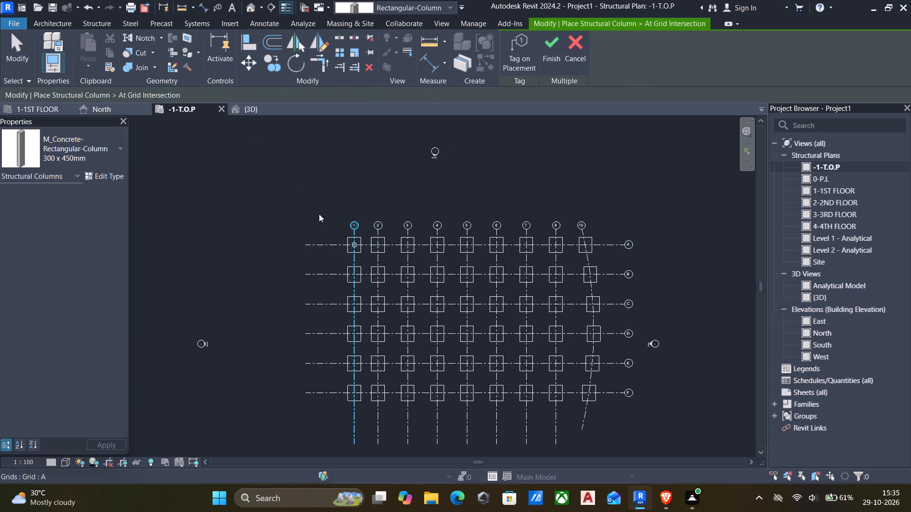
drag(298, 189, 678, 454)
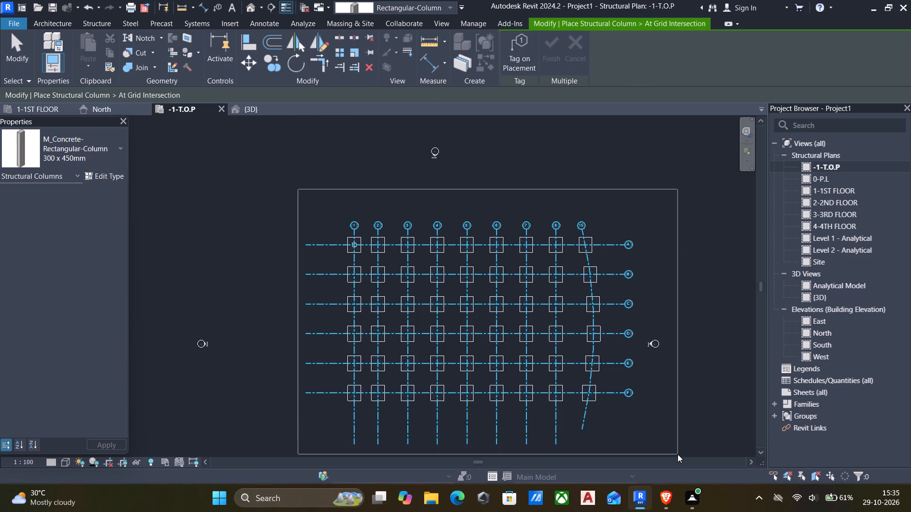
drag(678, 454, 677, 454)
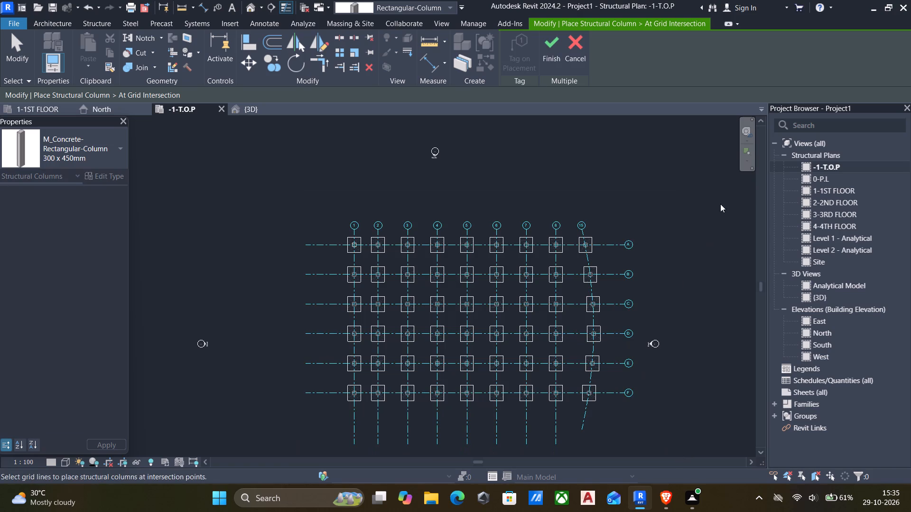
click(540, 42)
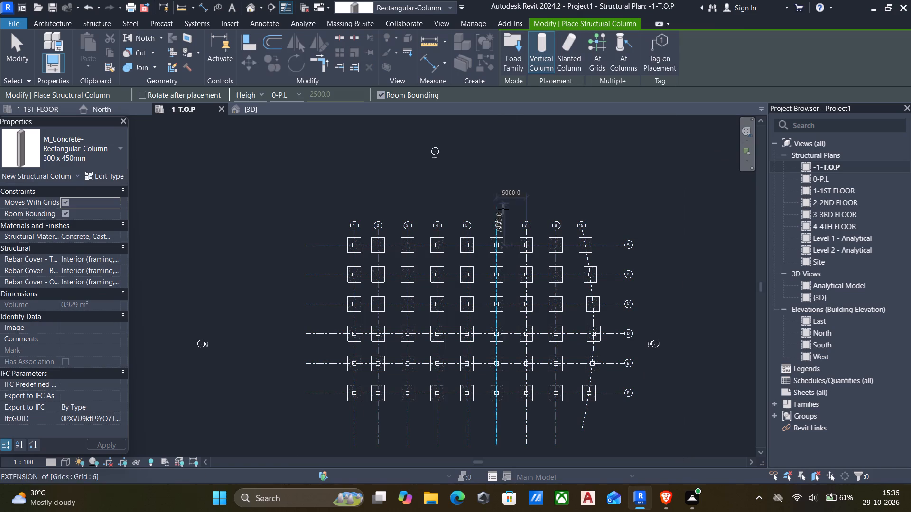
Open the default 3D view to examine the columns standing on the footings.
click(248, 11)
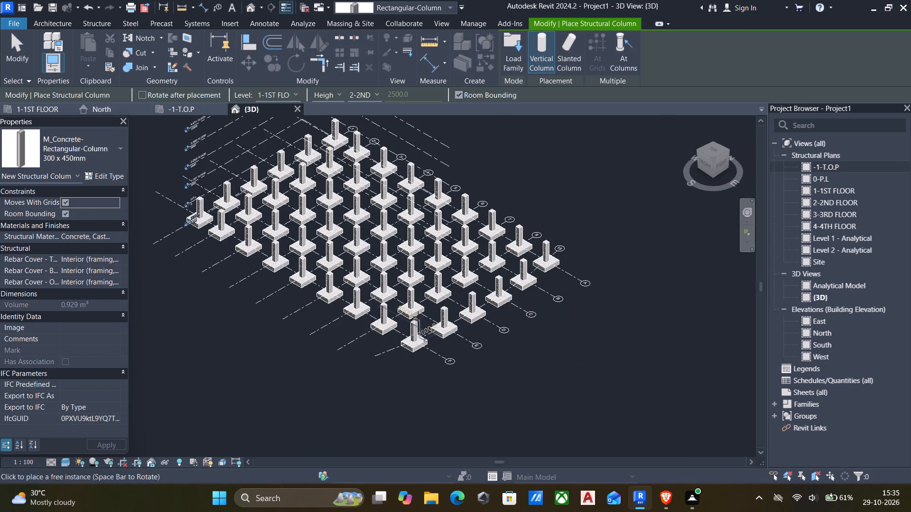
Create a new project material from the Structural Material property of the column at grid intersection F-15.
key(Escape)
scroll(418, 318, up, 7)
scroll(373, 351, up, 7)
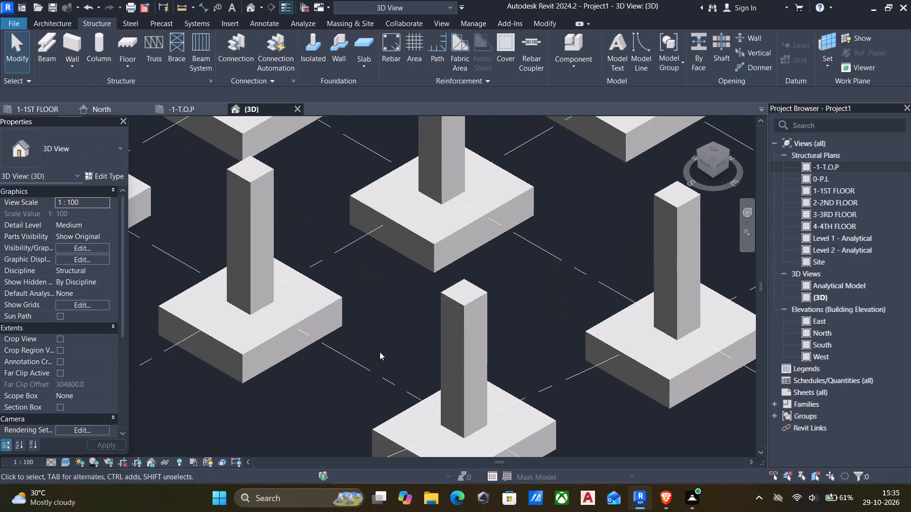
key(Escape)
click(460, 332)
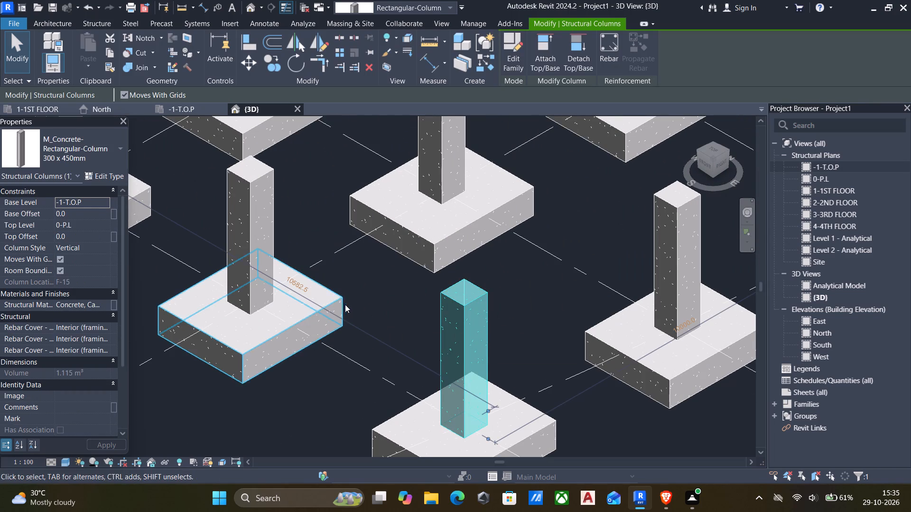
click(106, 302)
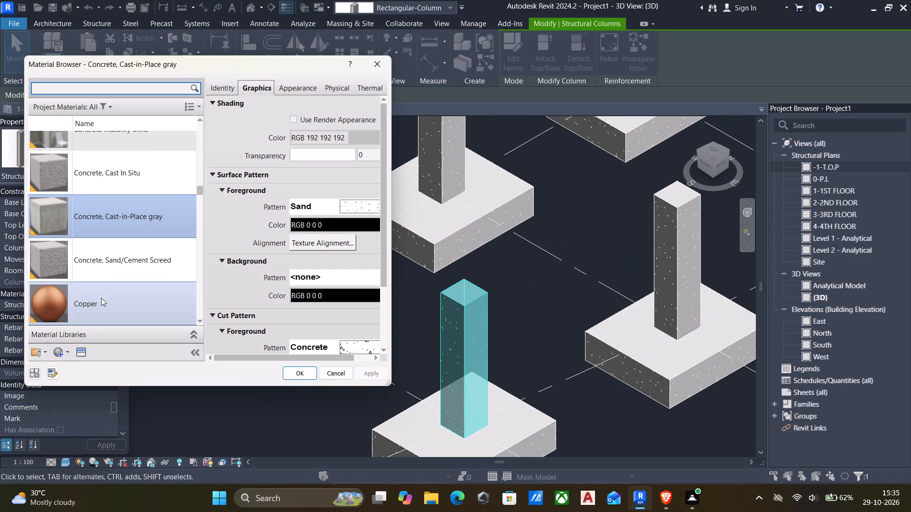
scroll(102, 277, down, 1)
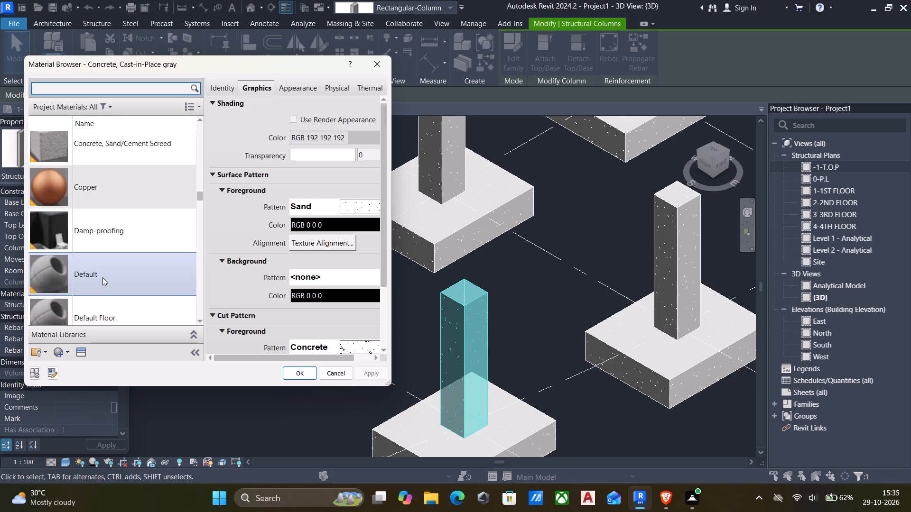
scroll(102, 277, down, 3)
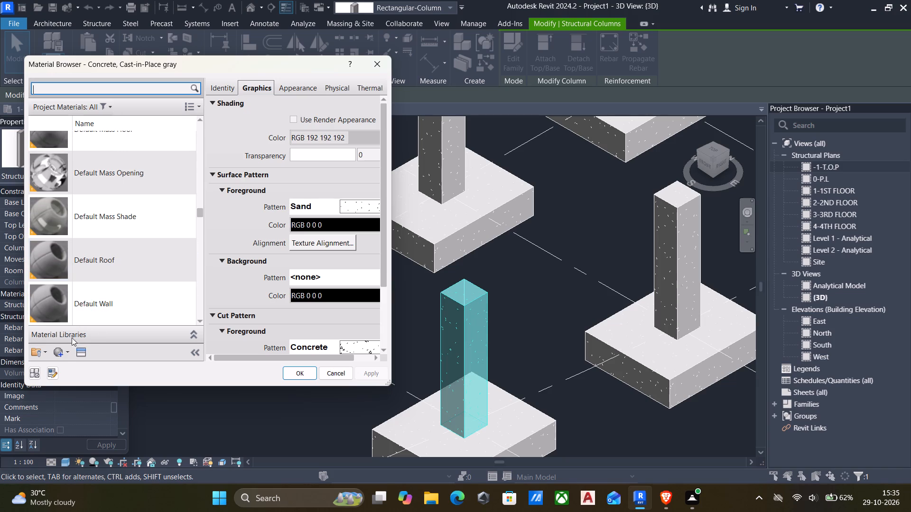
click(60, 348)
click(78, 367)
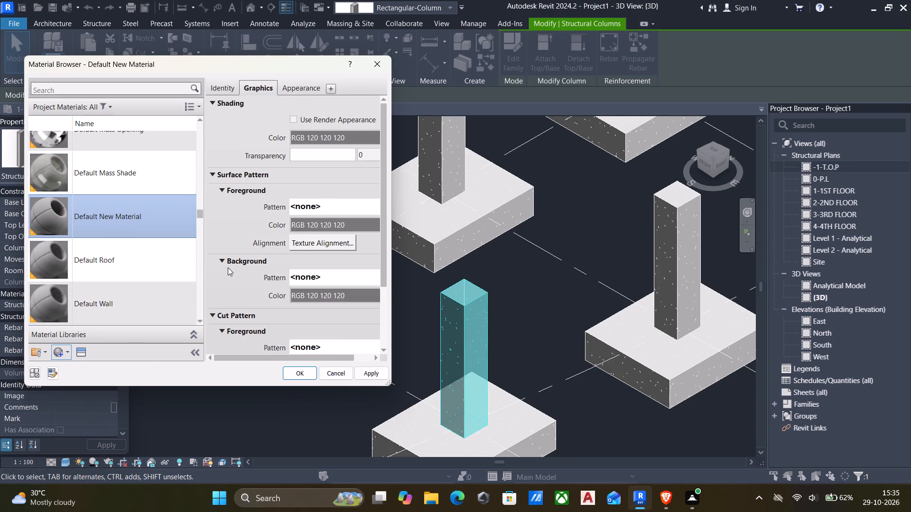
Assign the Concrete - Cast in Place - Board Formed asset from the Appearance Library's Concrete category to the new material.
click(82, 351)
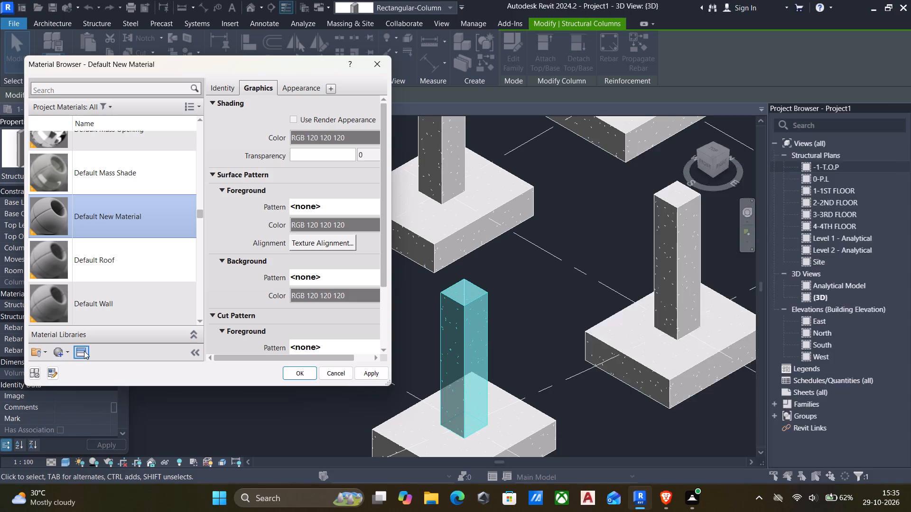
click(587, 229)
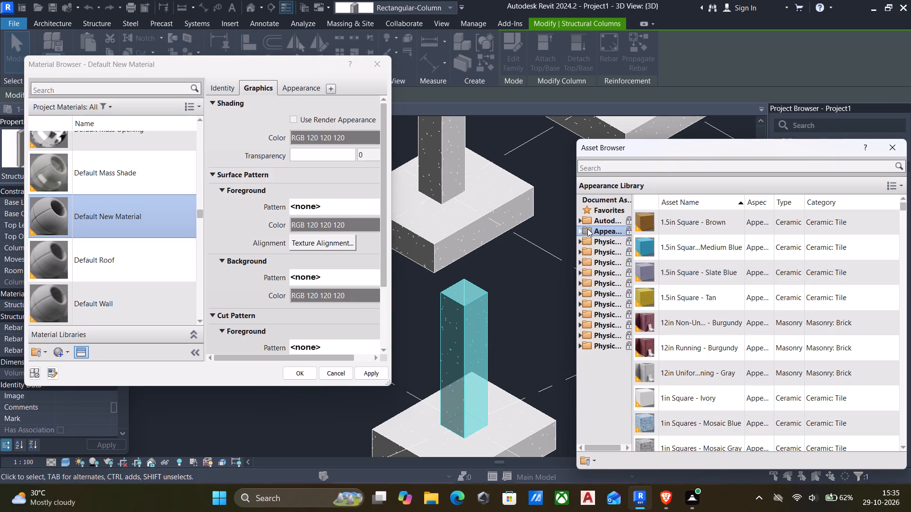
click(587, 229)
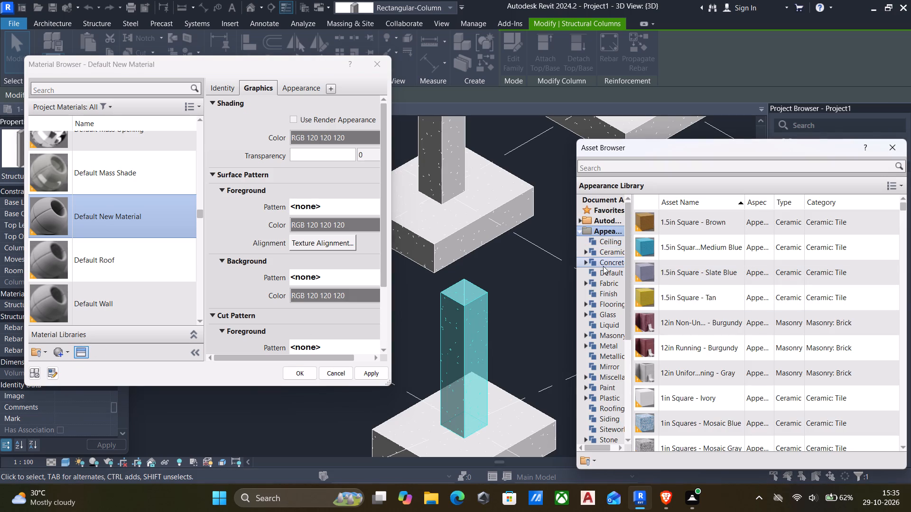
double_click(597, 263)
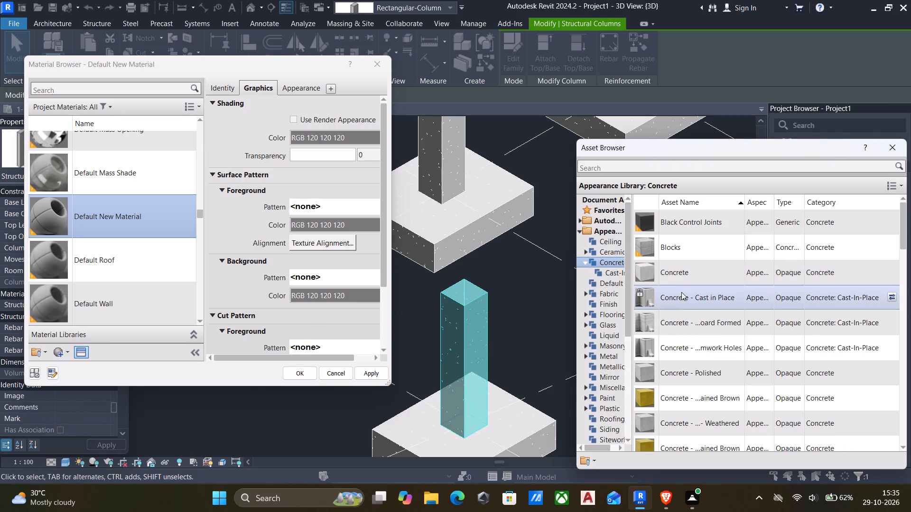
scroll(689, 313, down, 3)
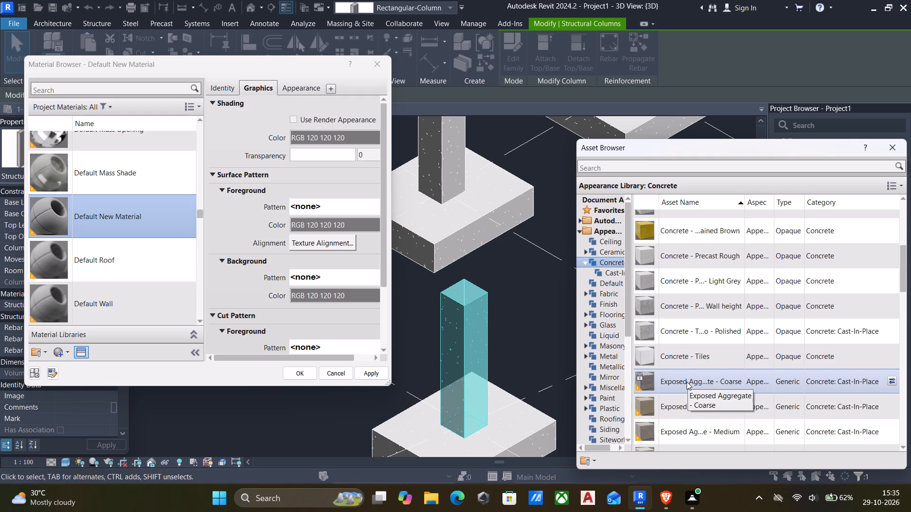
scroll(687, 382, down, 4)
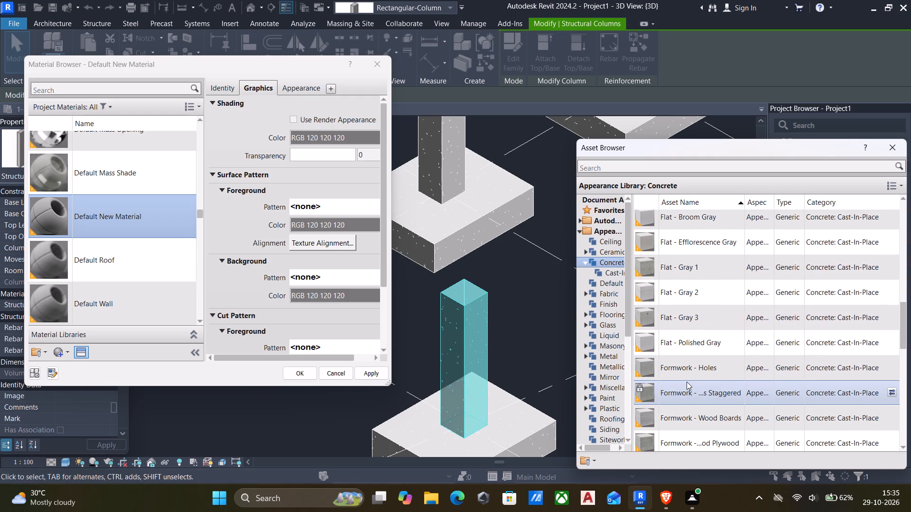
scroll(687, 382, down, 4)
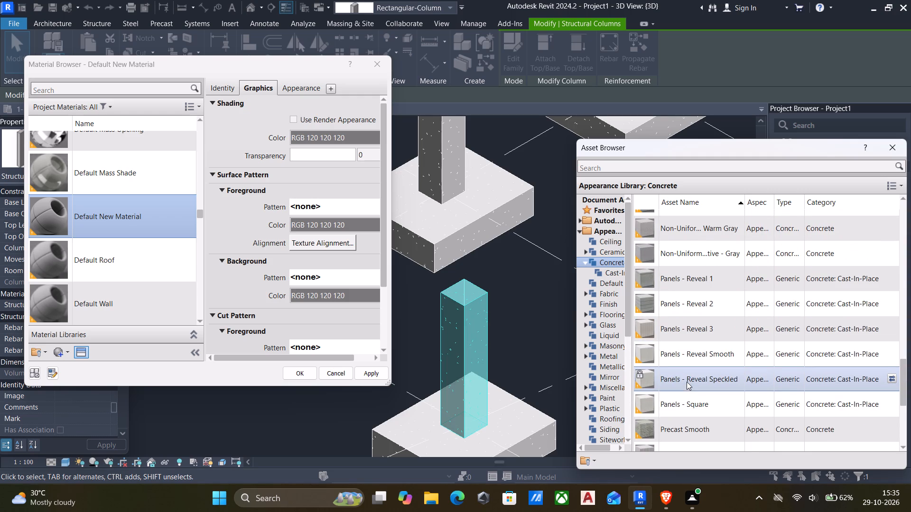
scroll(687, 382, down, 5)
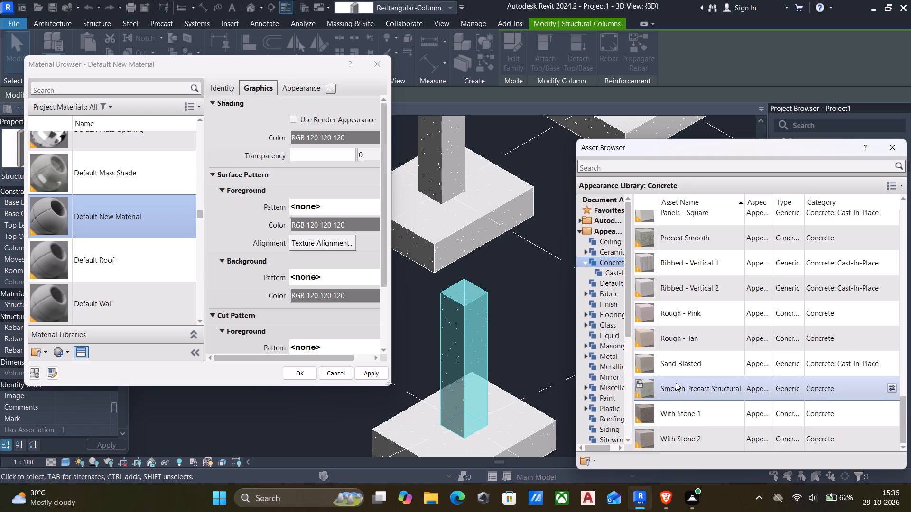
scroll(676, 383, up, 16)
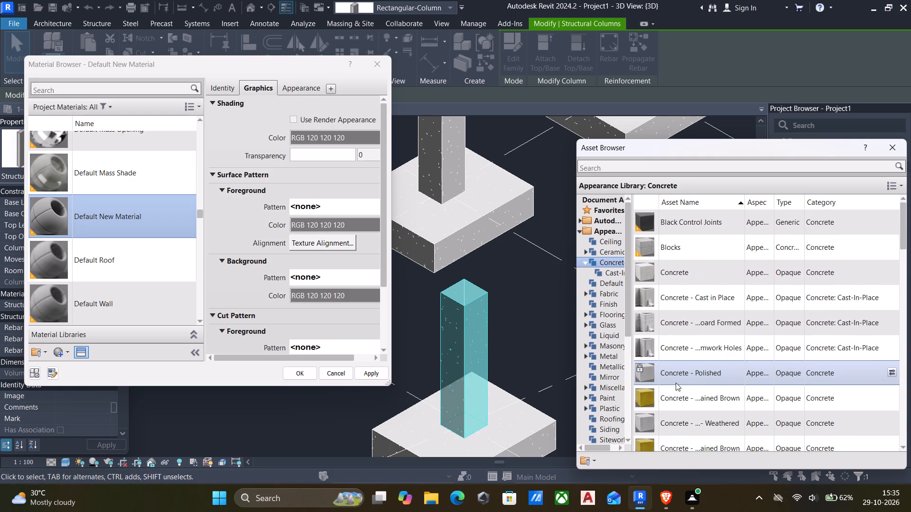
scroll(676, 383, up, 12)
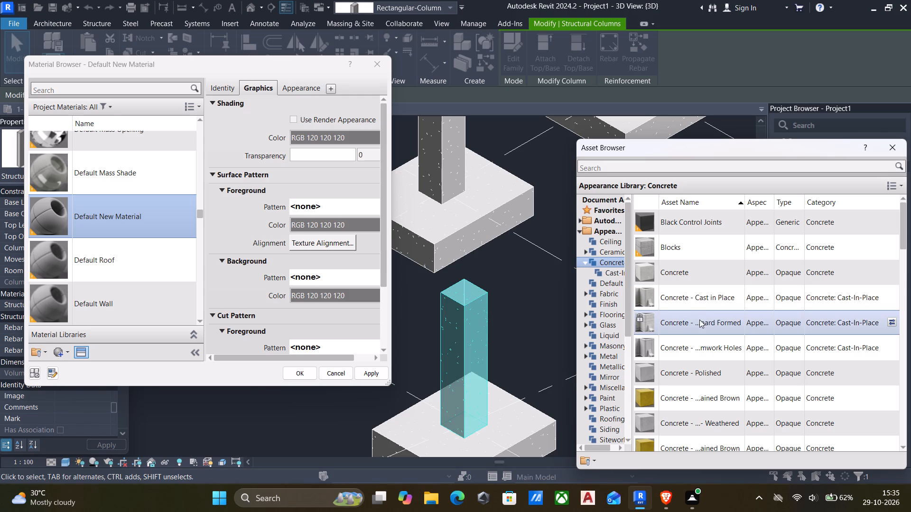
double_click(697, 322)
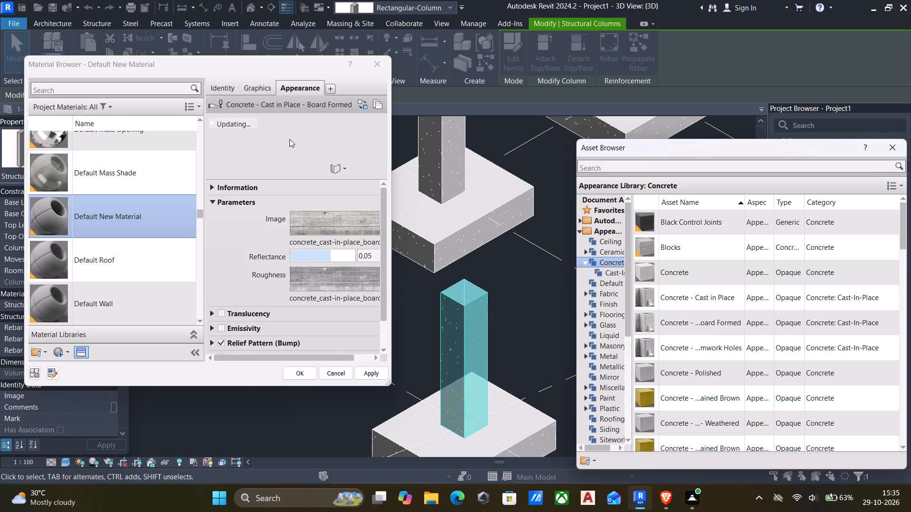
Turn on Use Render Appearance for the new material's shading and apply the material to the F-15 column.
click(260, 87)
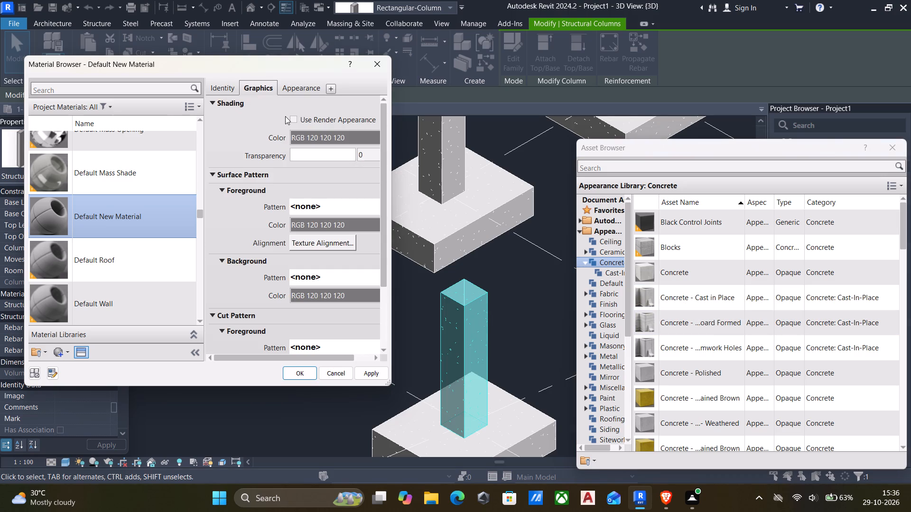
click(295, 119)
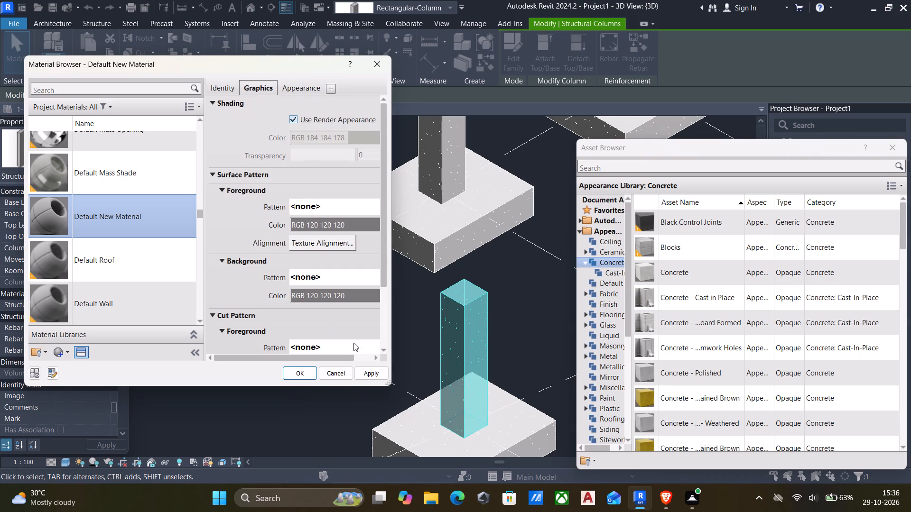
click(371, 372)
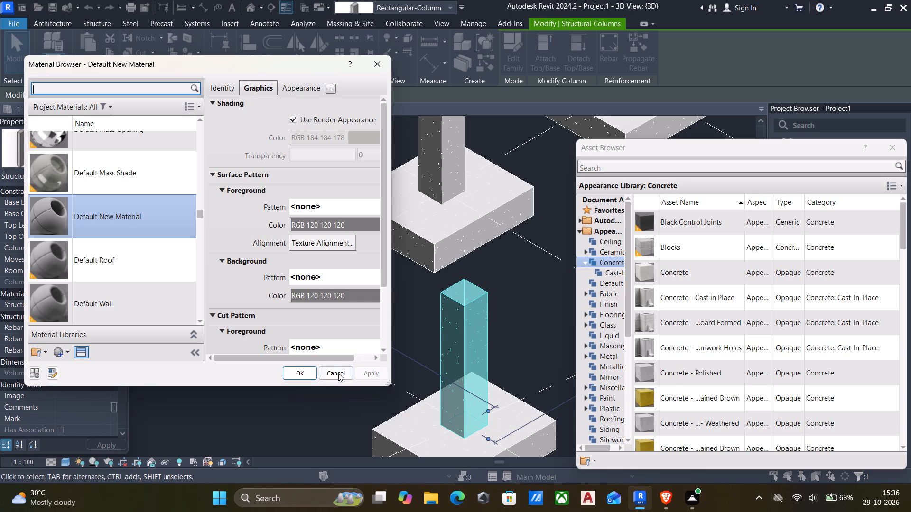
click(300, 369)
click(311, 386)
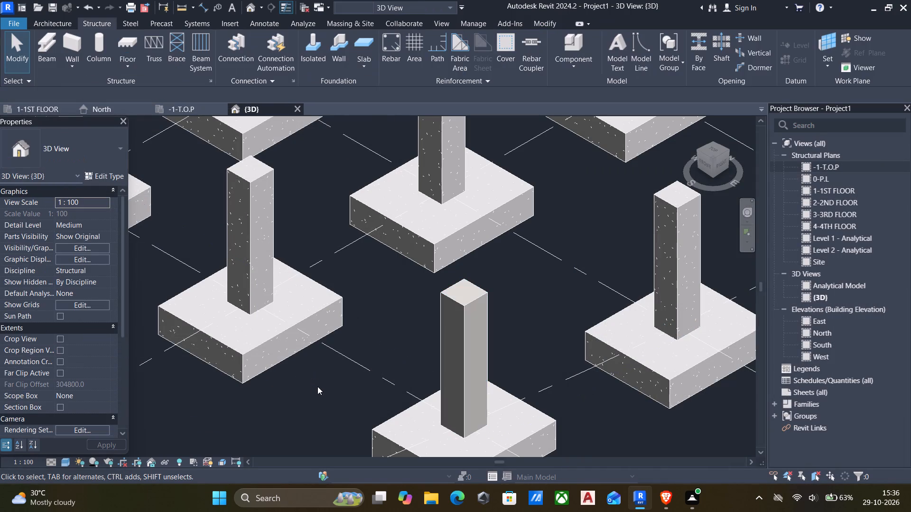
Turn on Use Render Appearance for the Concrete, Cast-in-Place gray material of the footing under the F-15 column.
scroll(472, 373, up, 2)
scroll(438, 397, down, 4)
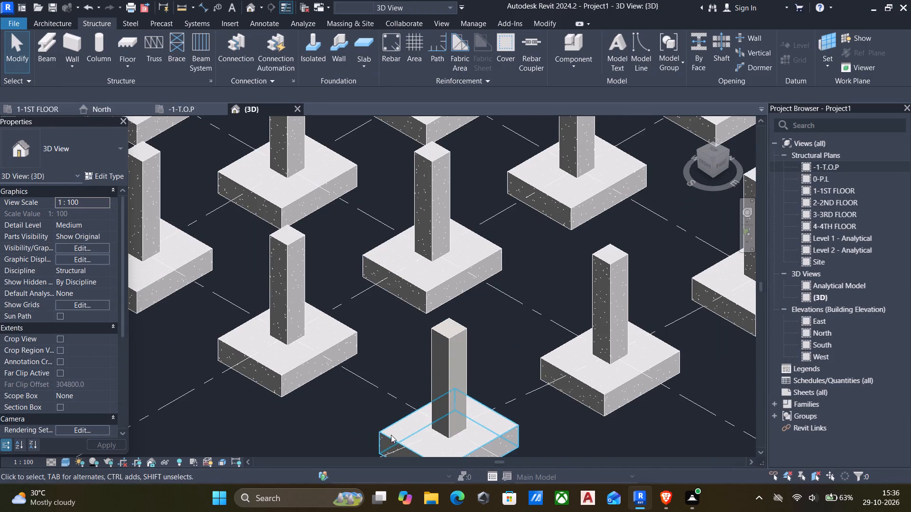
click(386, 436)
click(104, 256)
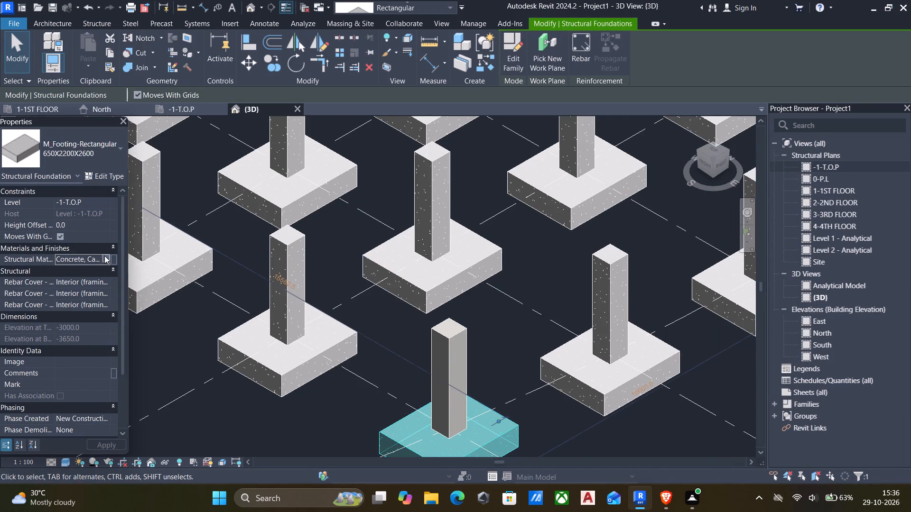
click(293, 121)
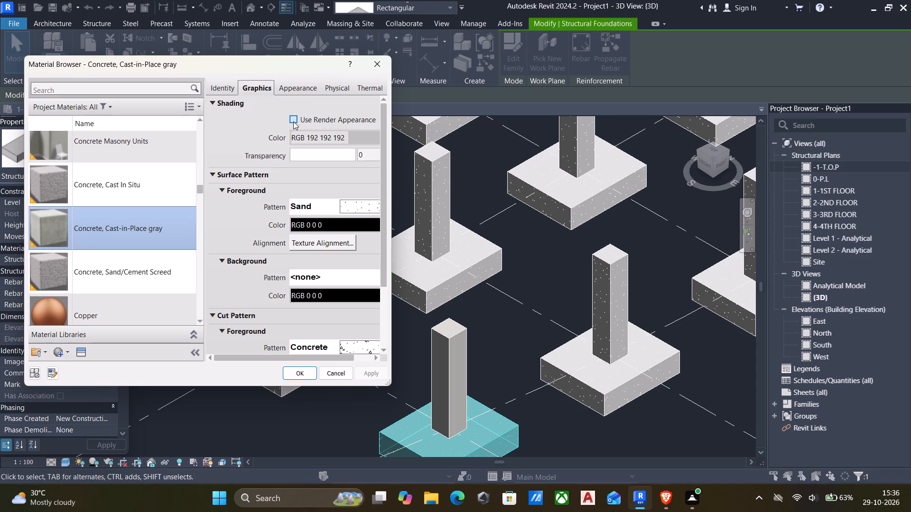
click(369, 374)
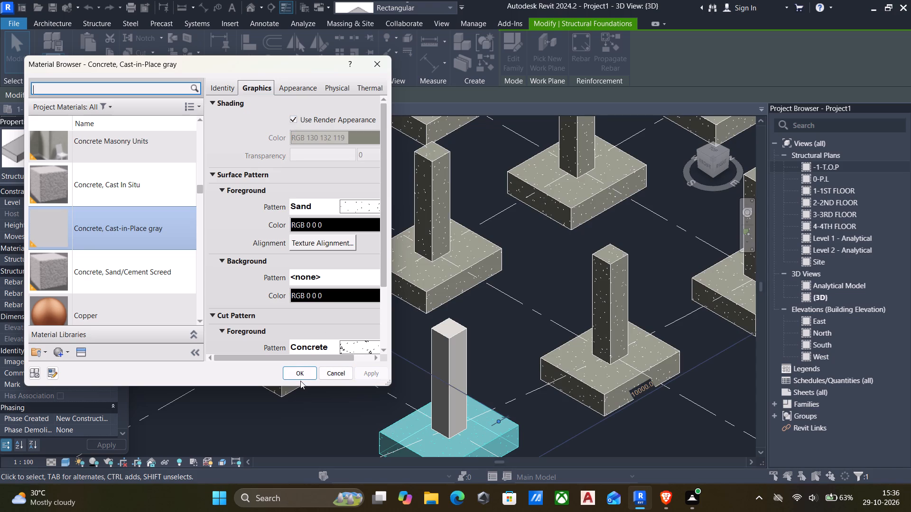
click(297, 374)
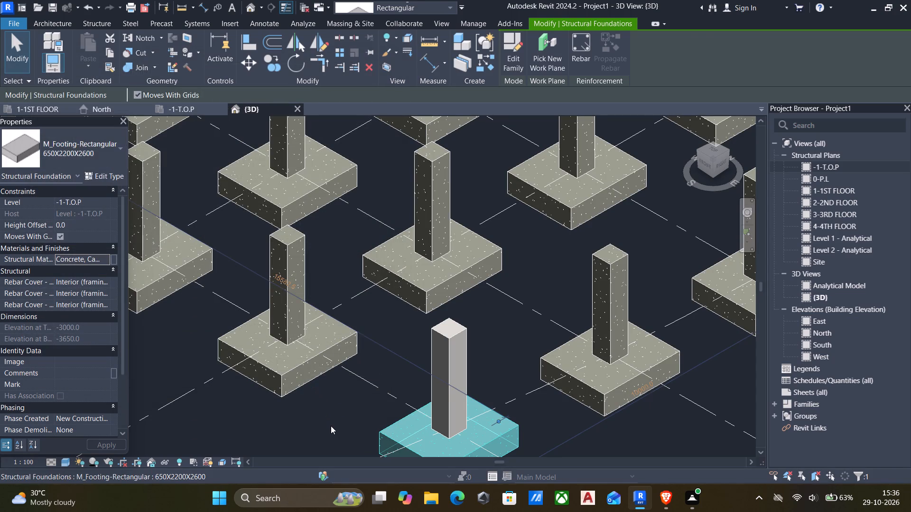
click(331, 426)
Set the Structural Material of the column at grid intersection F-8 to Default New Material.
scroll(327, 421, down, 5)
scroll(330, 316, up, 1)
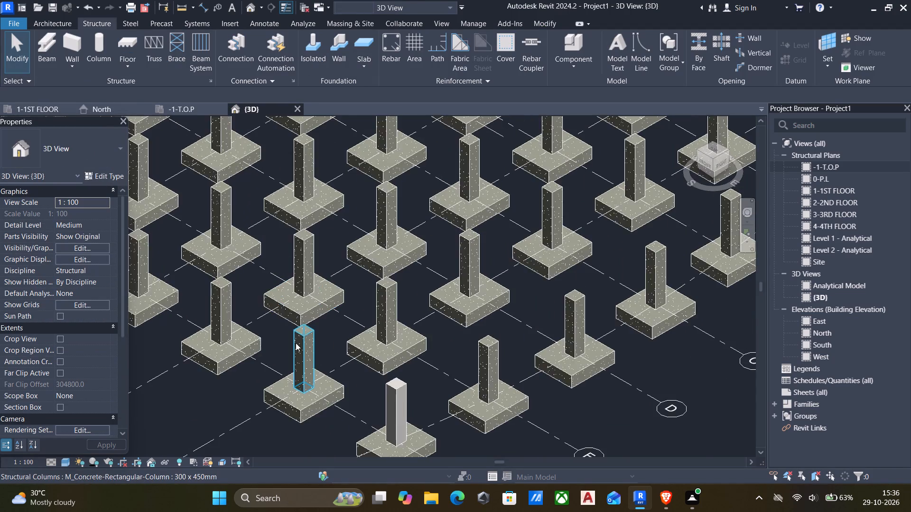
scroll(296, 344, up, 4)
click(310, 337)
scroll(351, 367, down, 4)
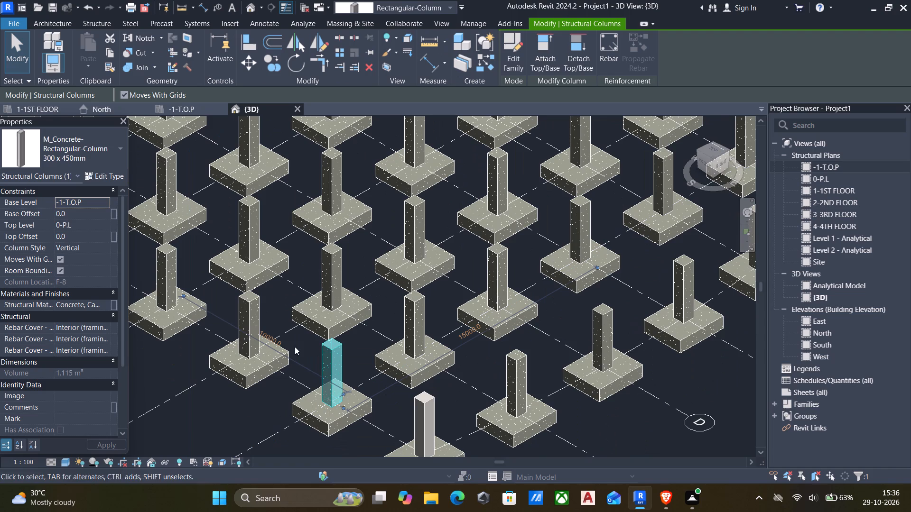
click(106, 301)
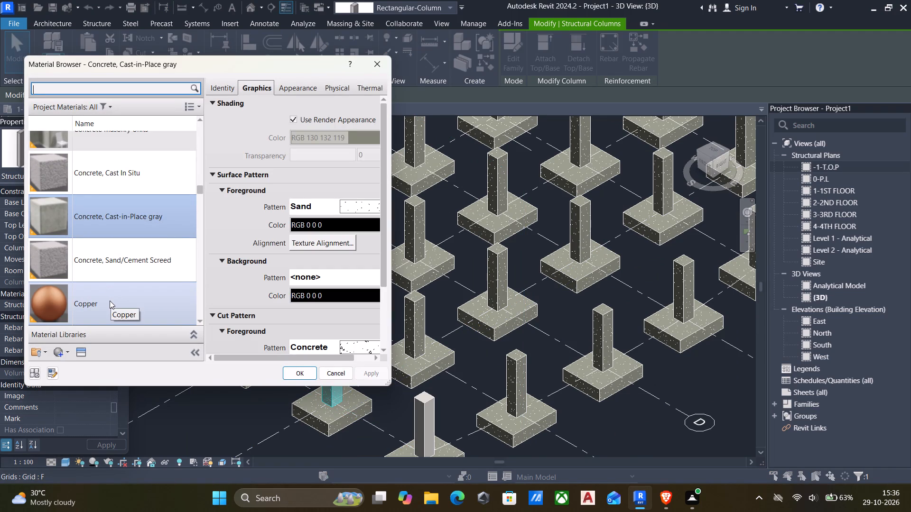
scroll(110, 301, up, 6)
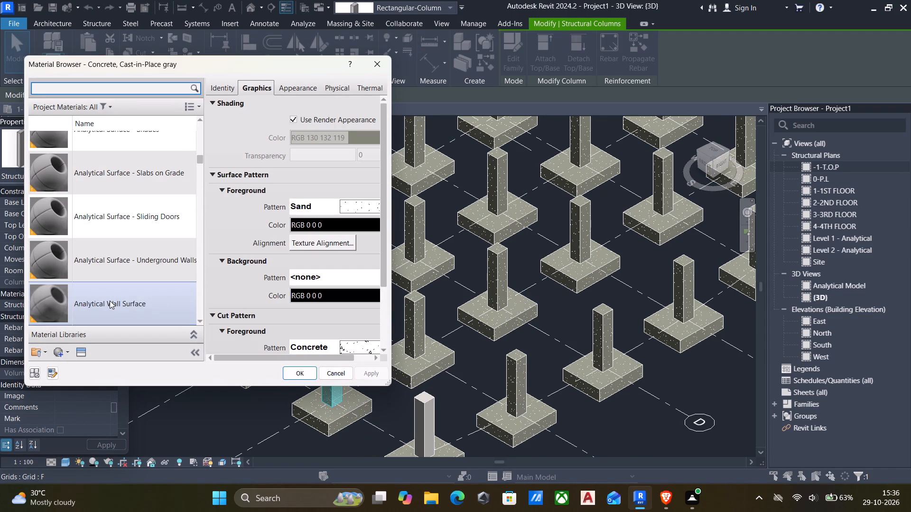
scroll(110, 301, down, 14)
scroll(110, 301, down, 7)
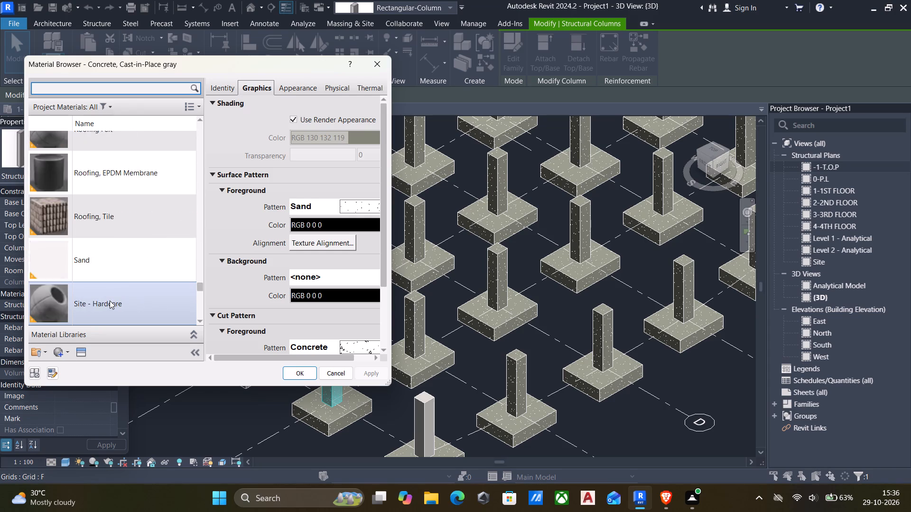
scroll(110, 301, down, 7)
scroll(110, 301, up, 2)
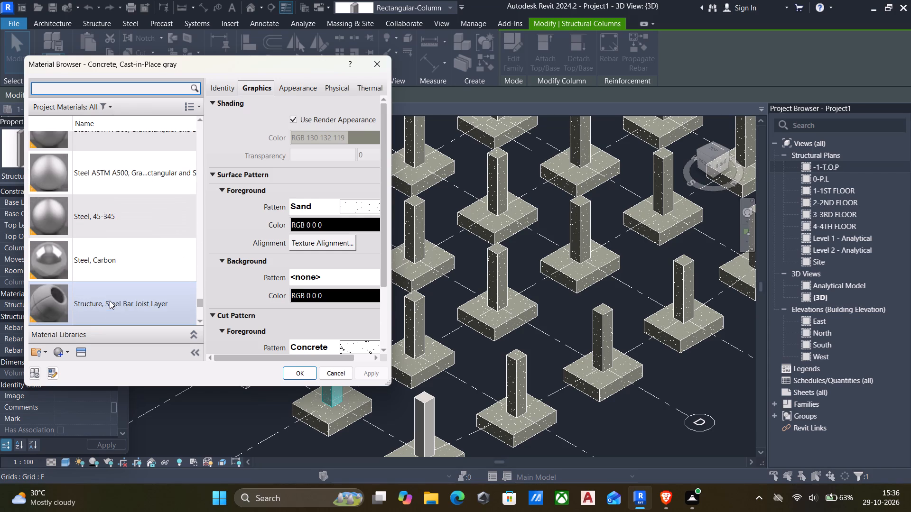
scroll(110, 301, up, 7)
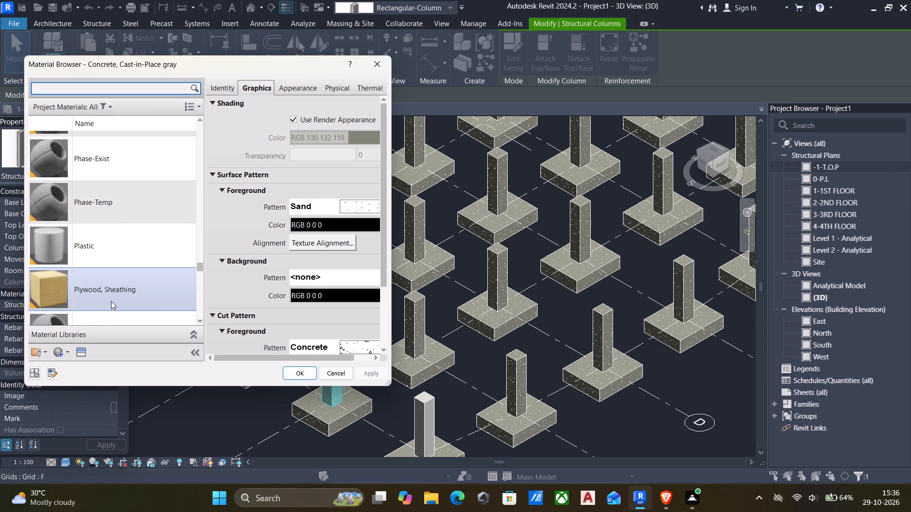
scroll(111, 301, up, 1)
scroll(111, 301, down, 3)
scroll(111, 301, up, 6)
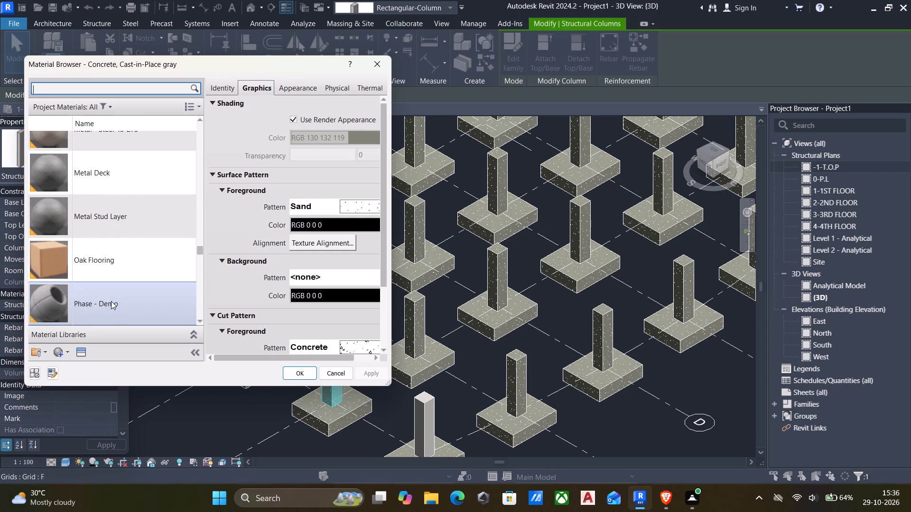
scroll(111, 301, up, 15)
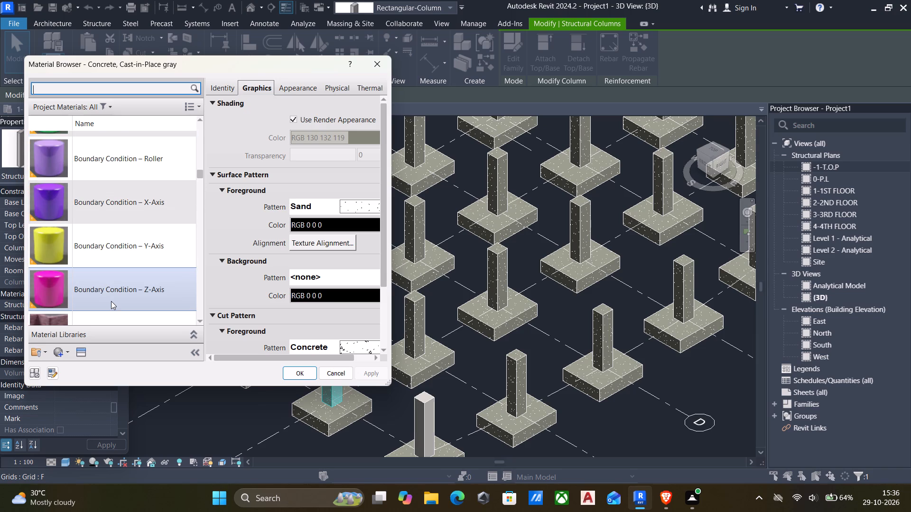
scroll(111, 301, up, 1)
scroll(111, 301, down, 5)
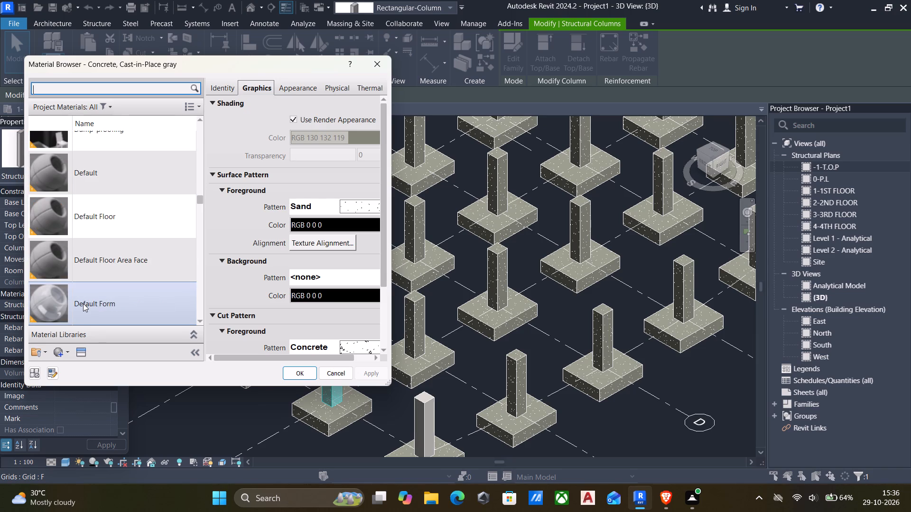
scroll(83, 303, down, 2)
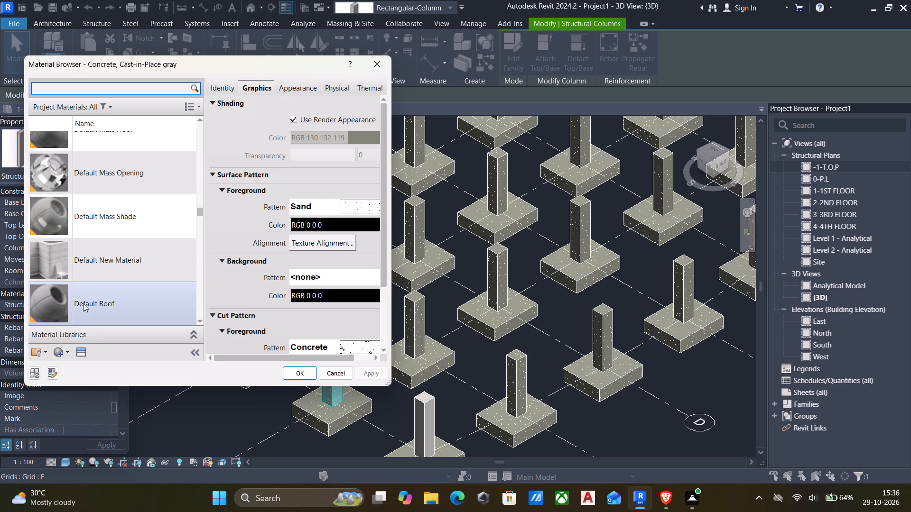
click(102, 259)
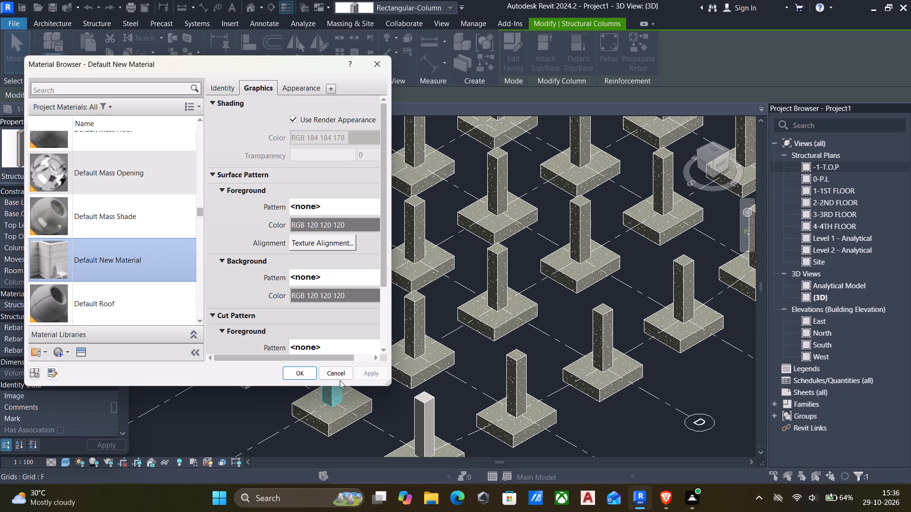
click(302, 373)
click(264, 413)
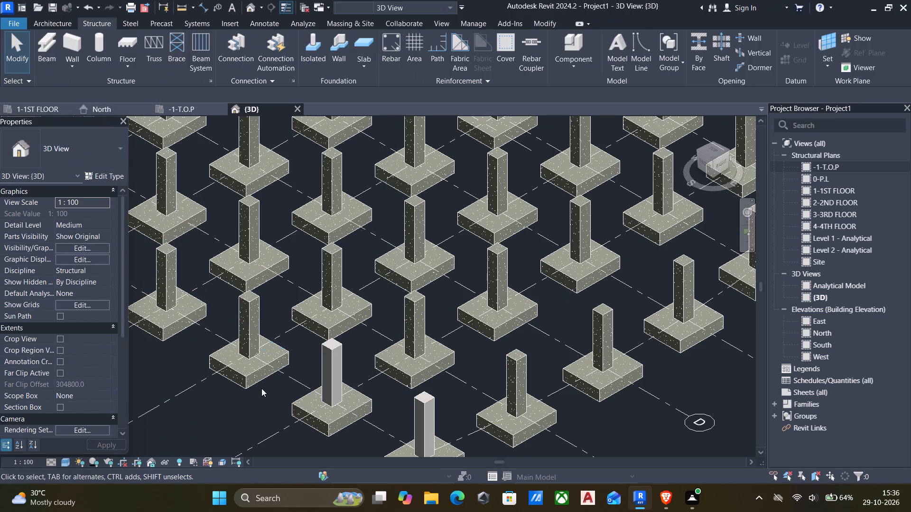
Select all instances of the 300 x 450mm concrete column and set their Structural Material to Default New Material.
click(248, 320)
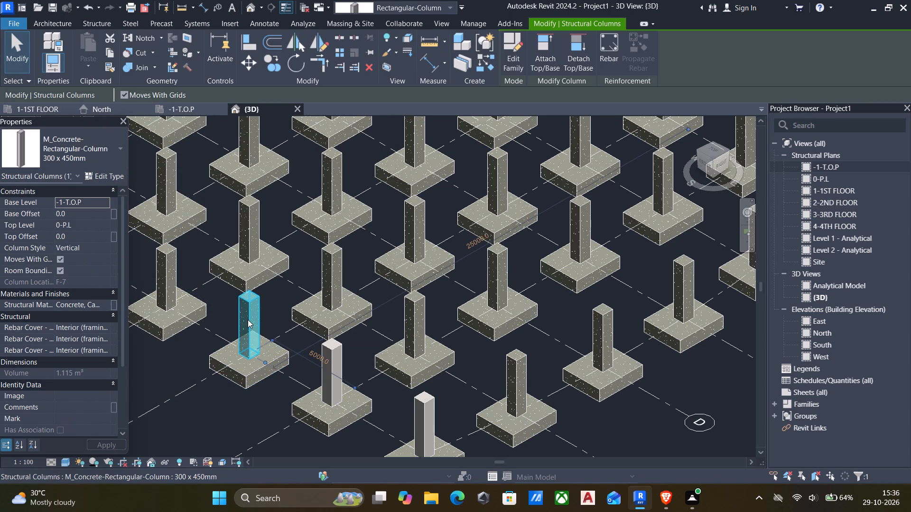
text(sa)
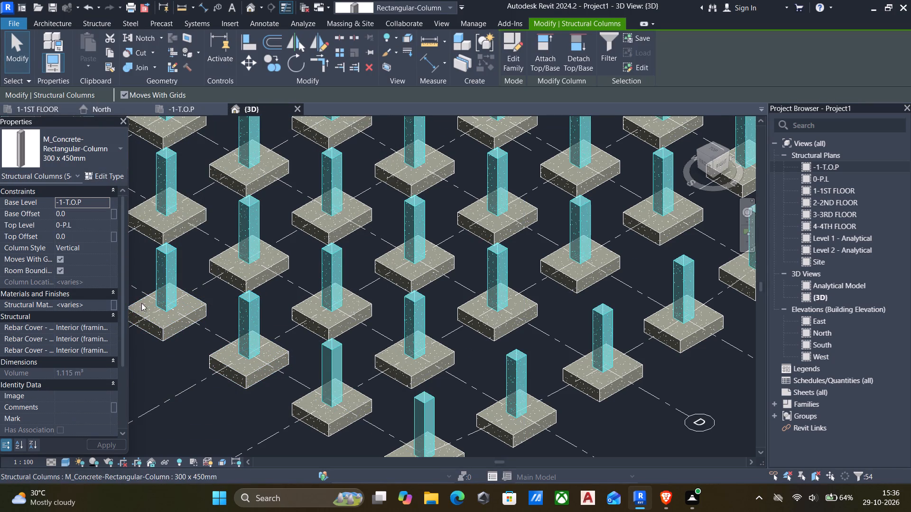
click(104, 302)
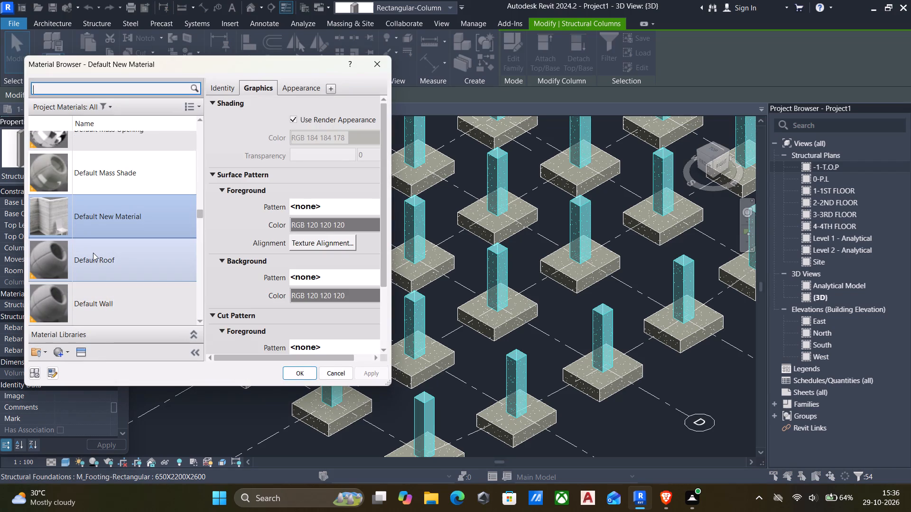
click(297, 376)
click(246, 407)
Examine the column and footing layout in the 3D view, from above with north up and in isometric orientation.
scroll(258, 407, down, 5)
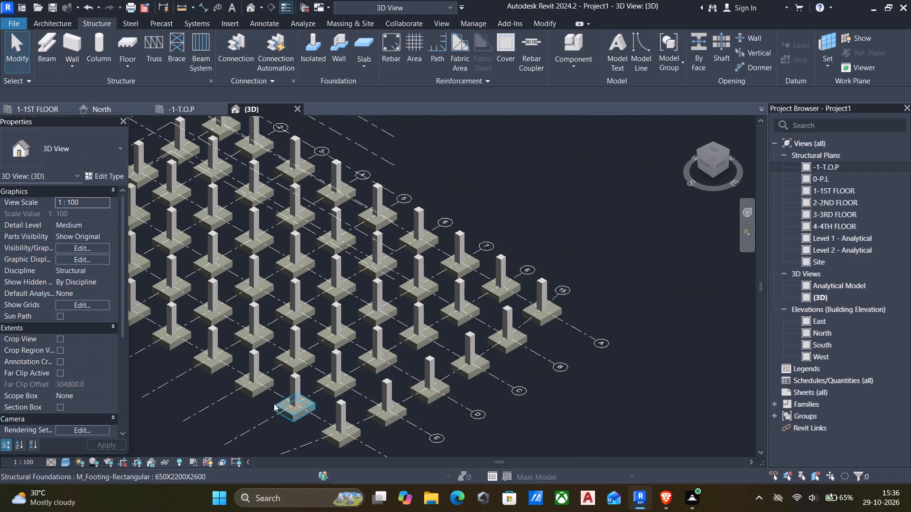
middle_drag(280, 392, 382, 313)
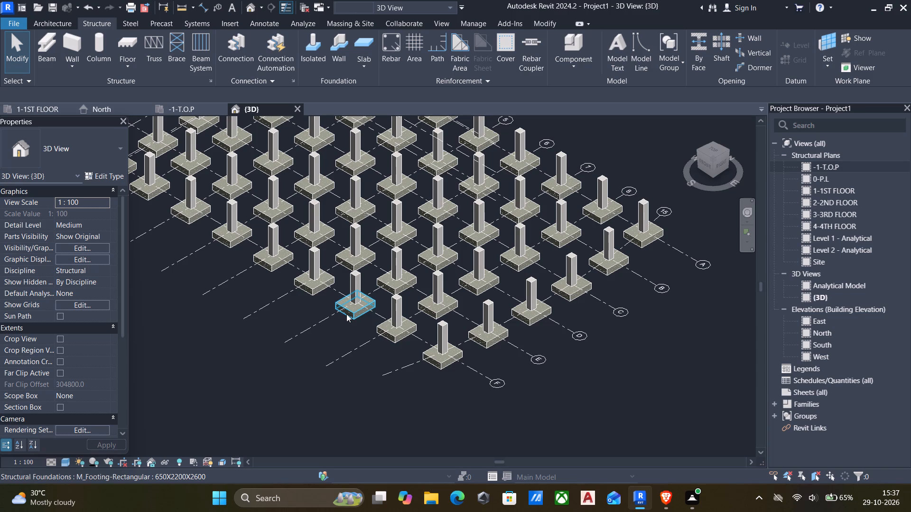
scroll(487, 384, down, 4)
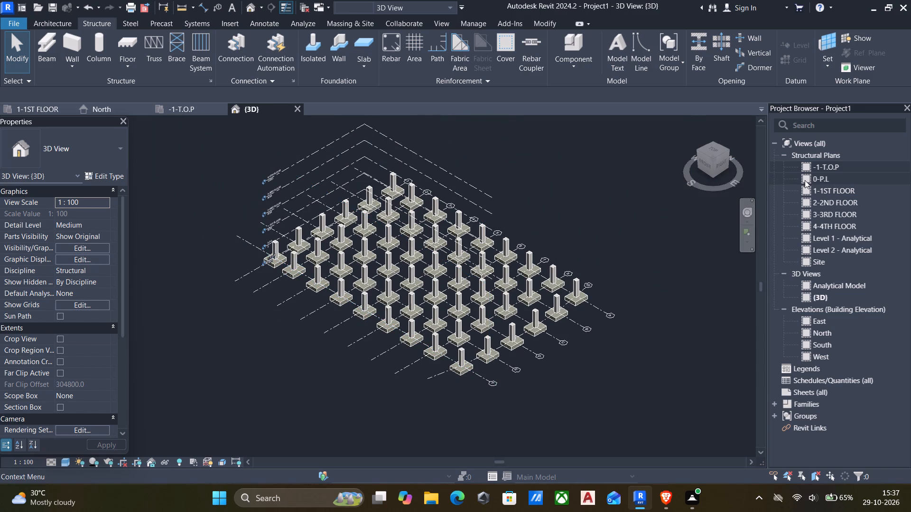
click(717, 151)
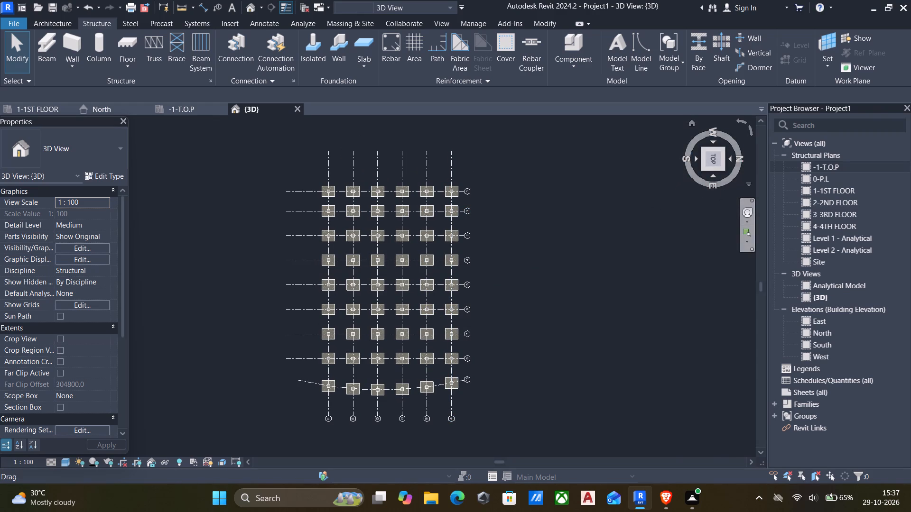
click(736, 123)
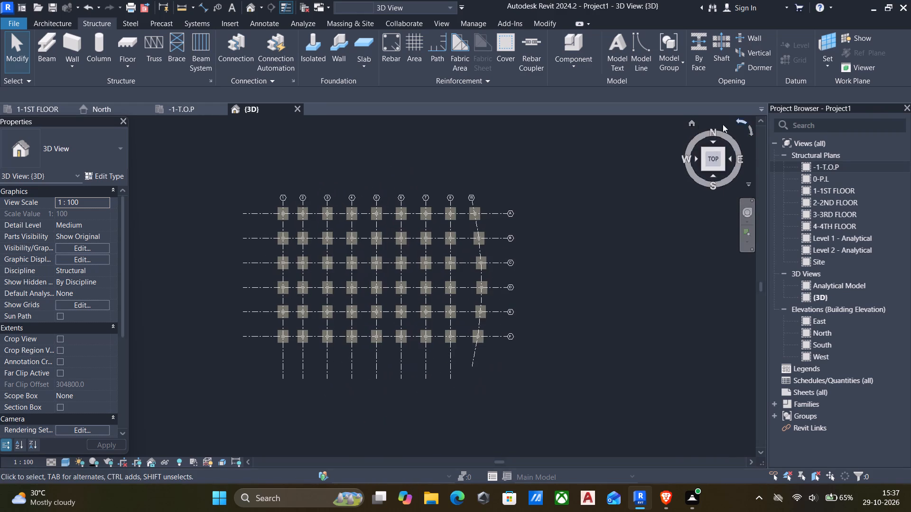
scroll(254, 308, up, 4)
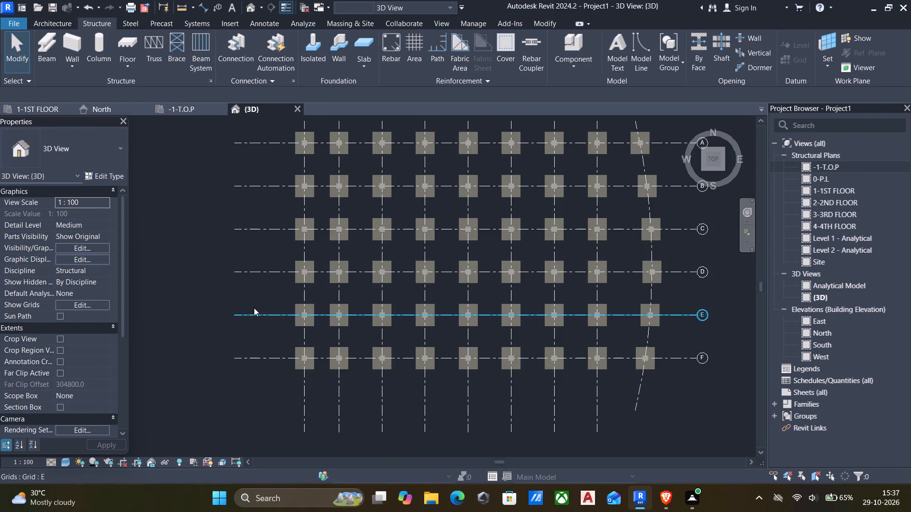
scroll(560, 404, down, 1)
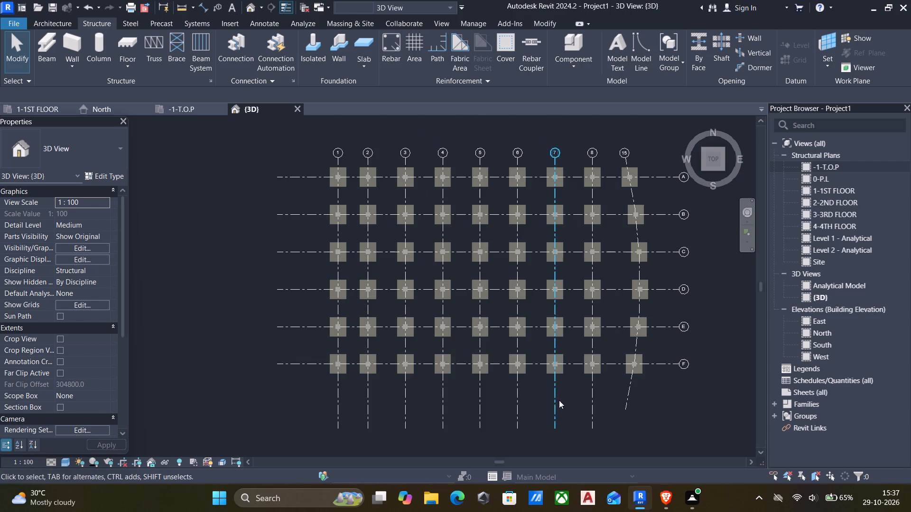
middle_drag(554, 400, 489, 397)
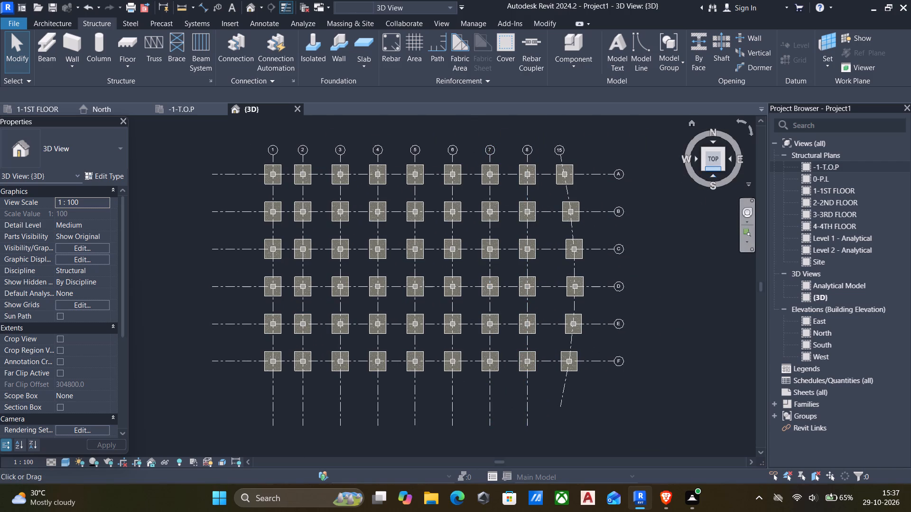
click(725, 167)
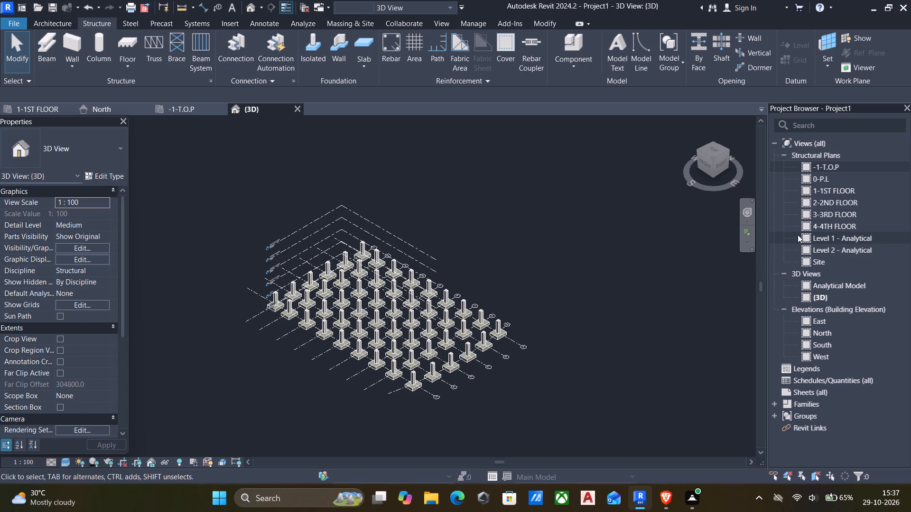
Open the North elevation view at the columns between -1-T.O.P and 0-P.L.
double_click(803, 334)
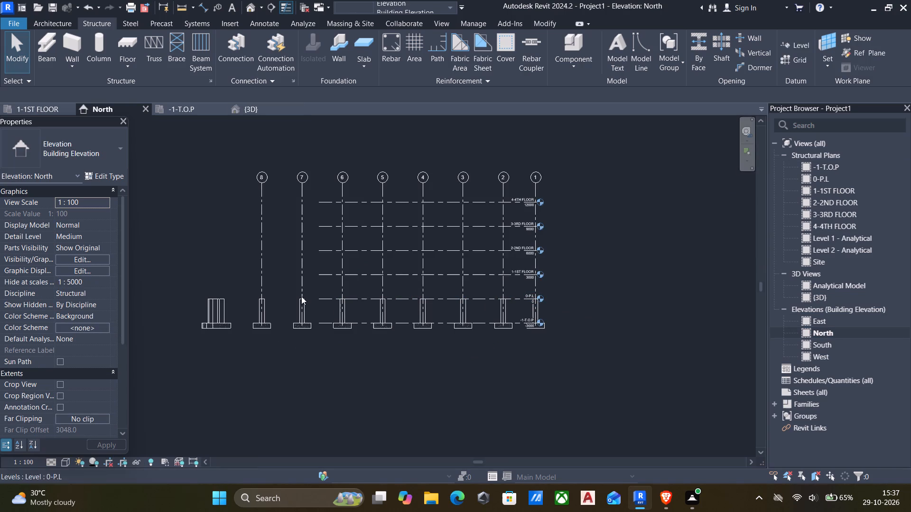
scroll(205, 311, up, 3)
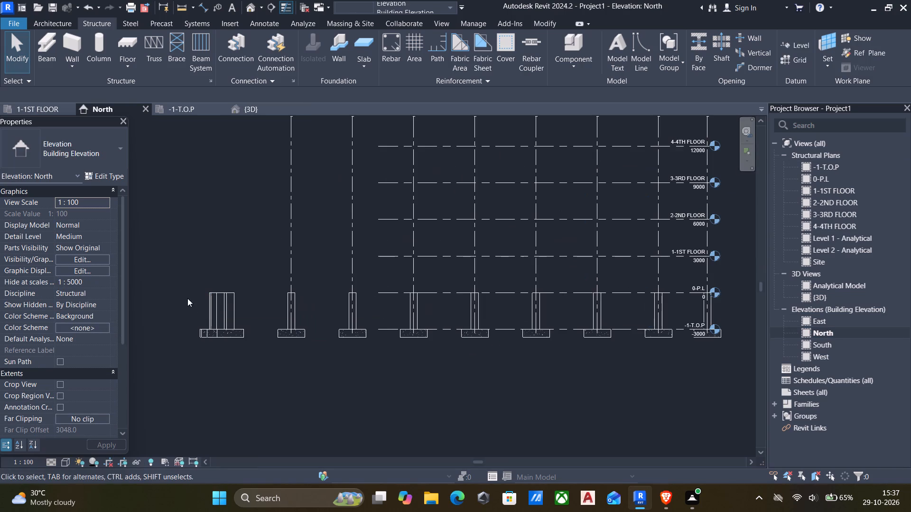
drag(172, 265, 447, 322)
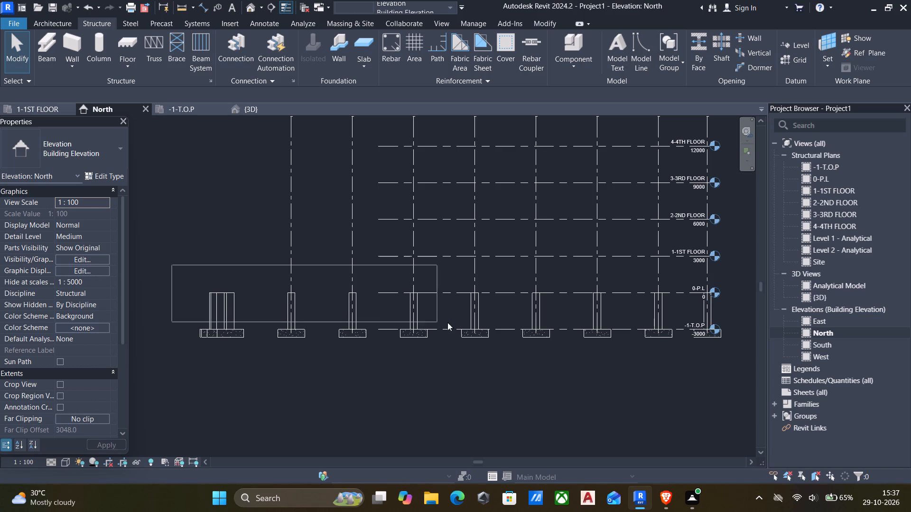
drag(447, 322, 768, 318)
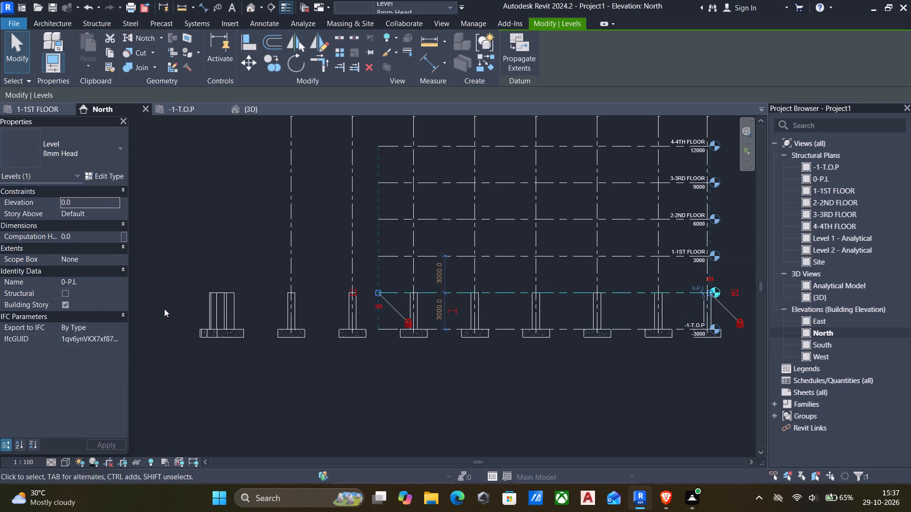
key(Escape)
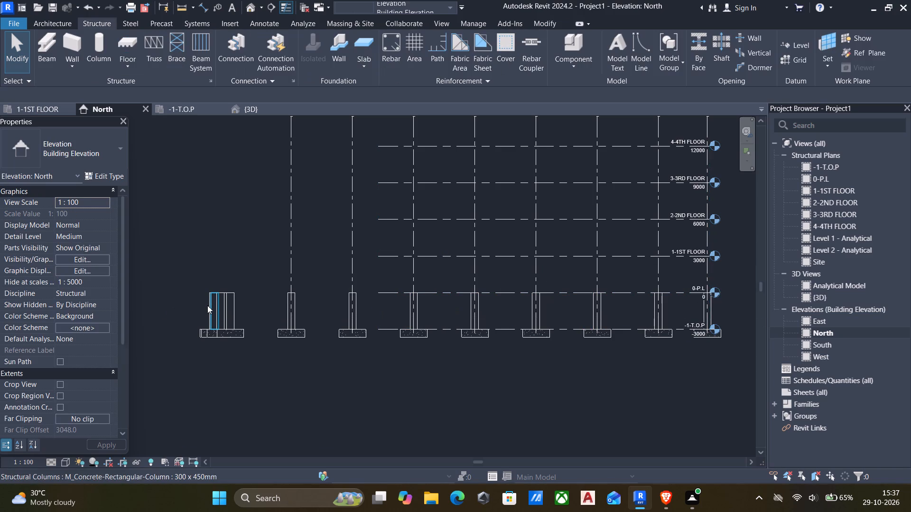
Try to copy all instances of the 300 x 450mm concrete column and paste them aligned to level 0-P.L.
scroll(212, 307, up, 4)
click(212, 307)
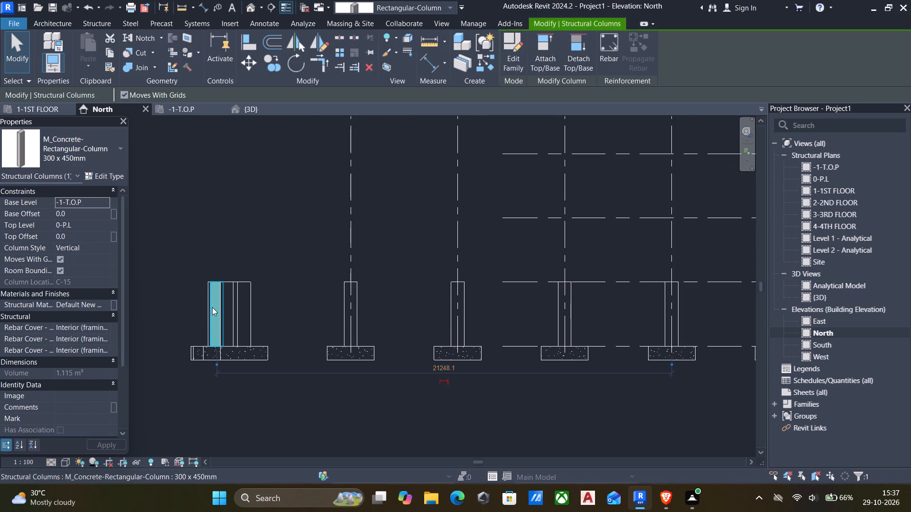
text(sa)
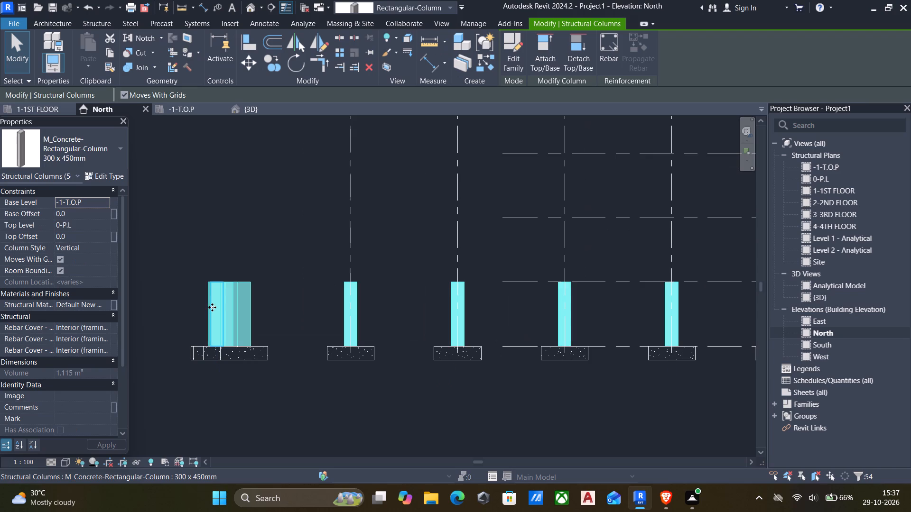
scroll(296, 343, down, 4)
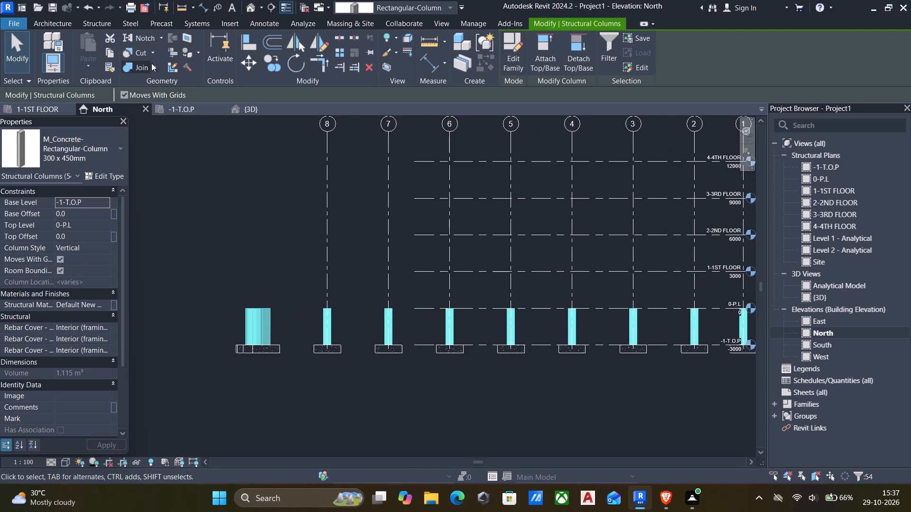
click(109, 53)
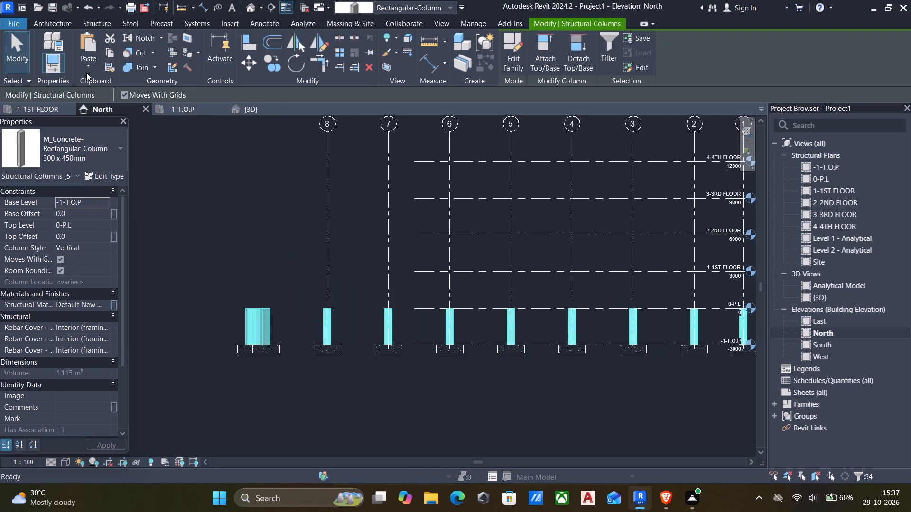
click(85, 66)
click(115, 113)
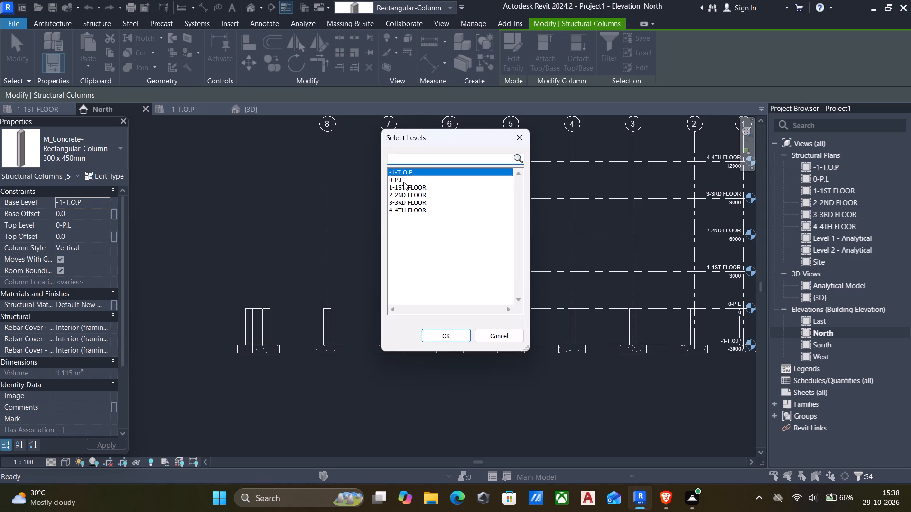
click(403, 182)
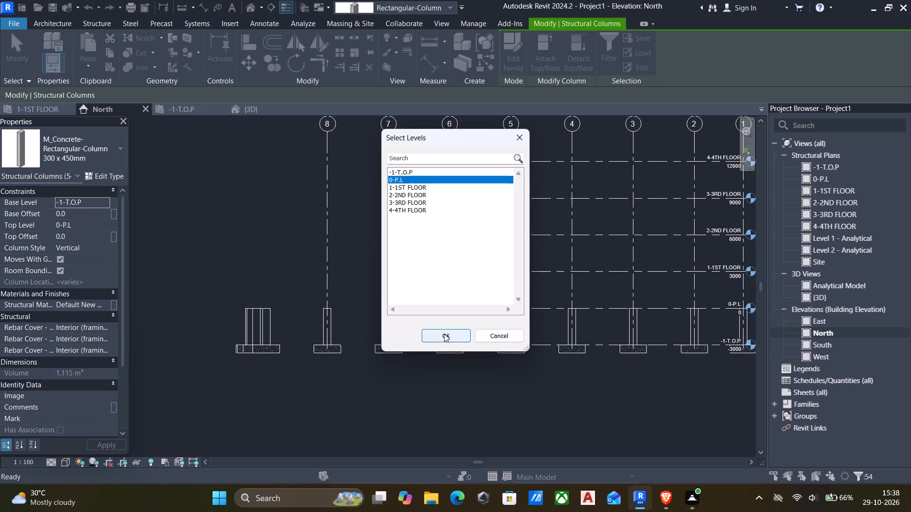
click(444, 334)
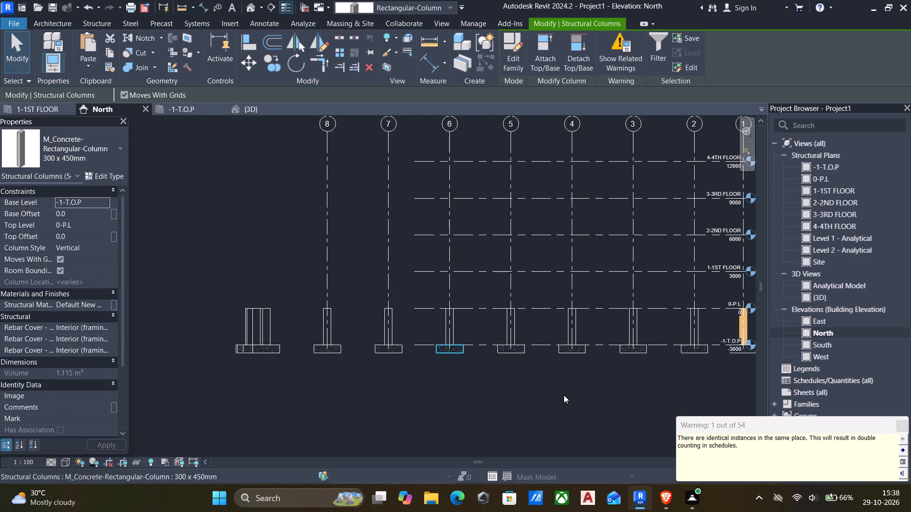
Undo the column paste and the preceding Structural Material change on the columns.
key(ctrl+z)
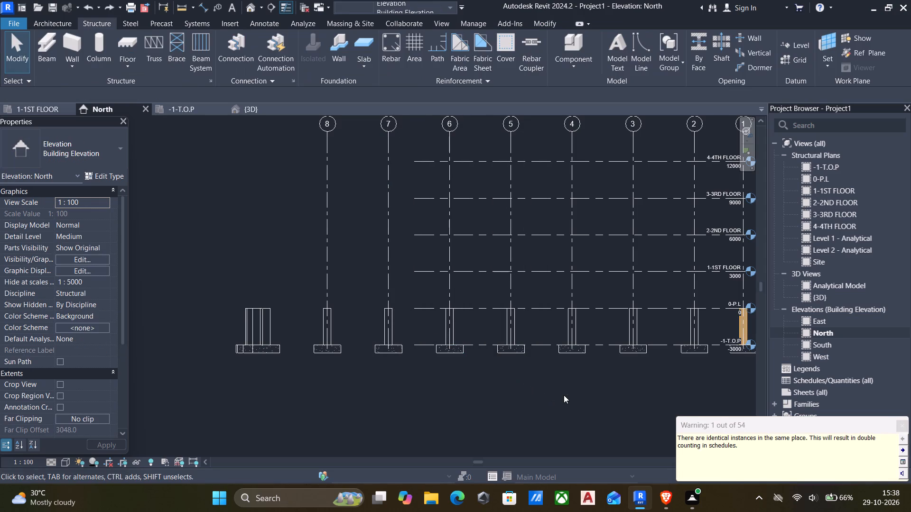
key(ctrl+z)
key(Escape)
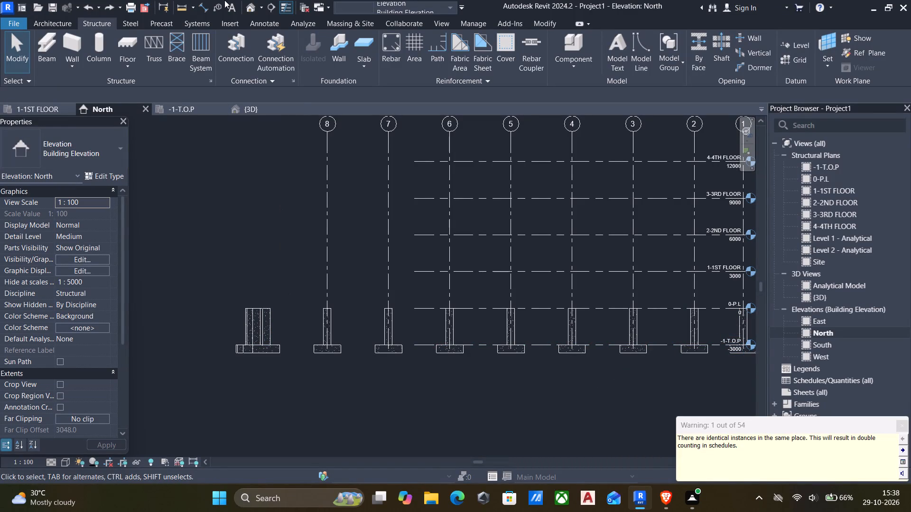
click(242, 5)
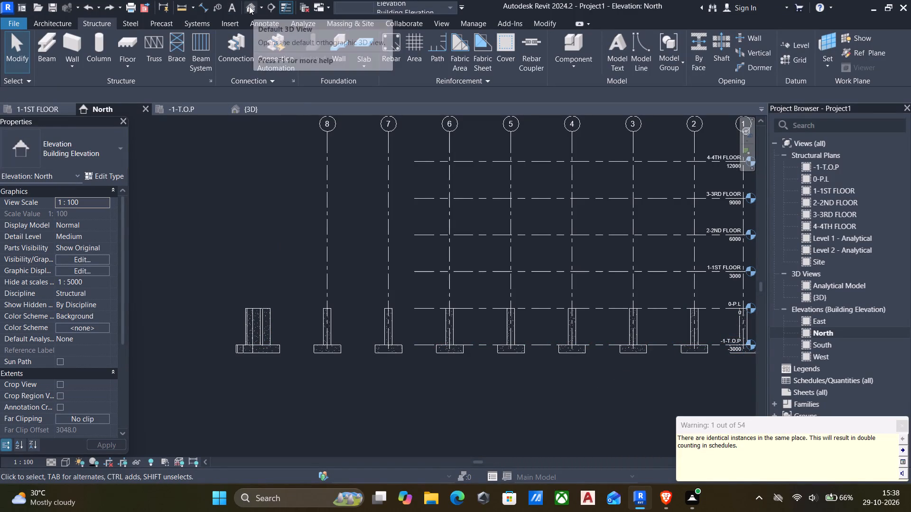
Copy all instances of the 300 x 450mm concrete column and paste them aligned to level 1-1ST FLOOR.
click(272, 317)
text(sa)
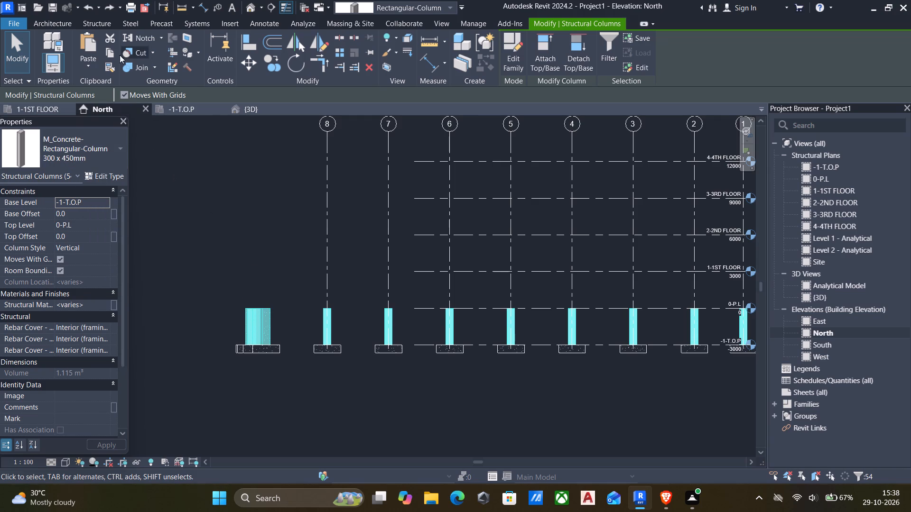
click(108, 51)
click(85, 72)
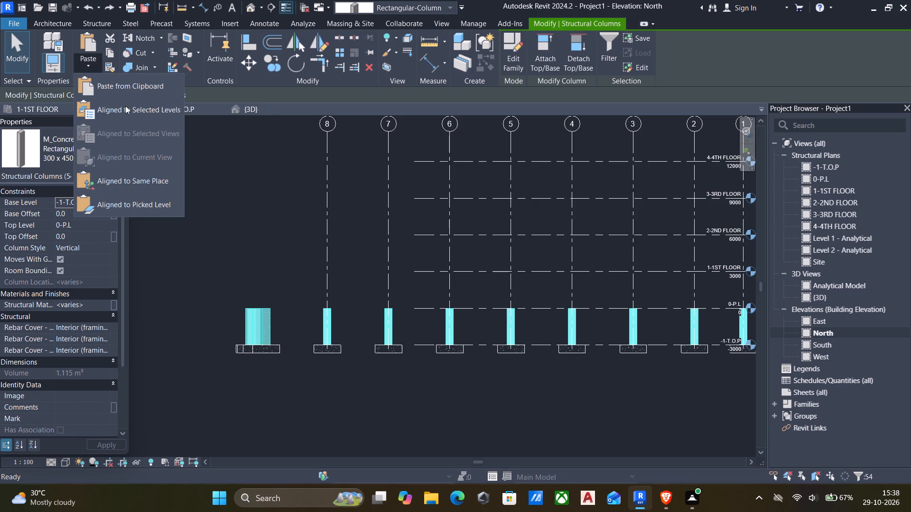
click(122, 110)
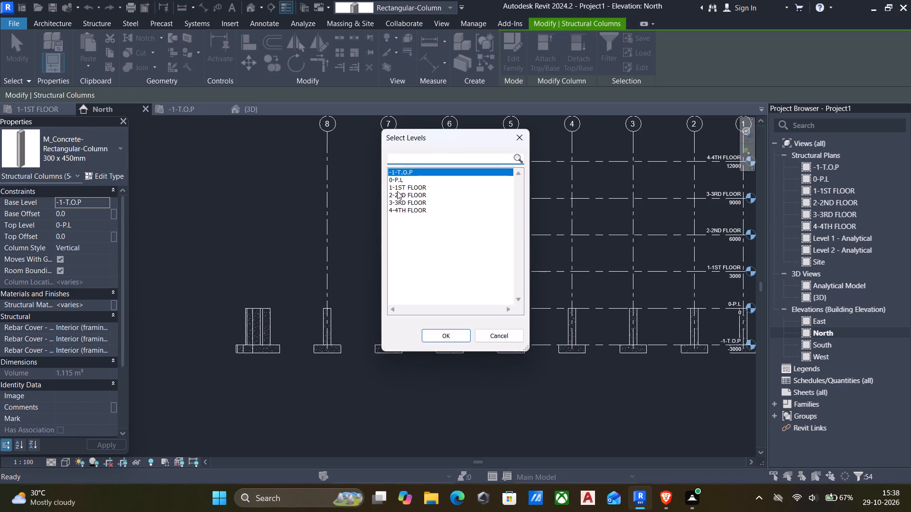
click(397, 190)
click(462, 331)
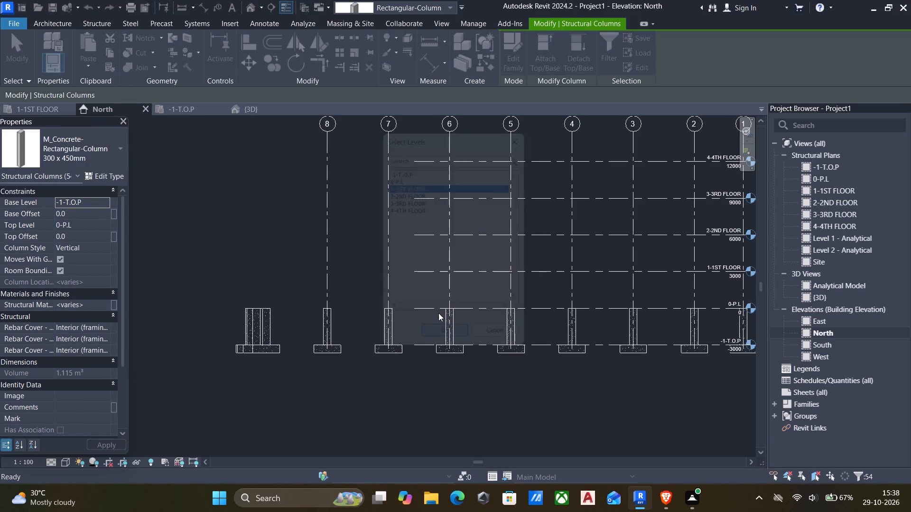
Paste the copied columns aligned to levels 2-2ND FLOOR, 3-3RD FLOOR and 4-4TH FLOOR.
scroll(401, 291, down, 4)
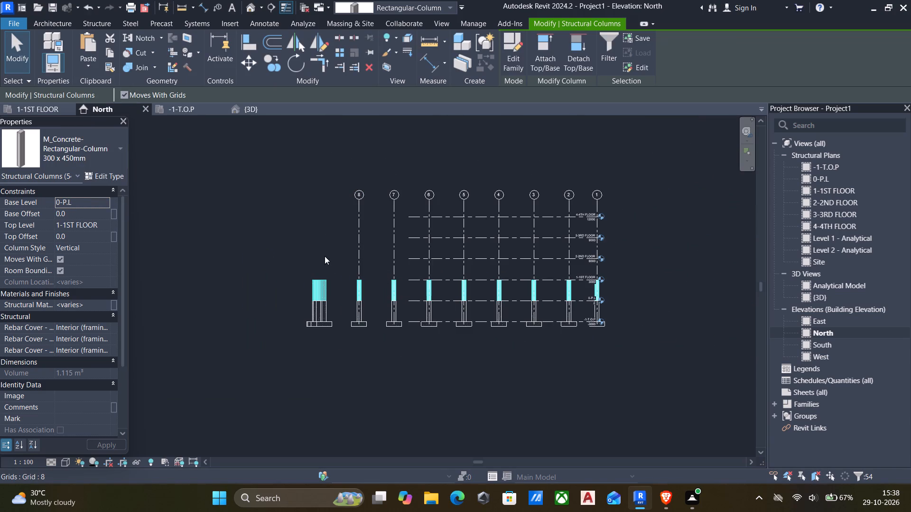
click(83, 64)
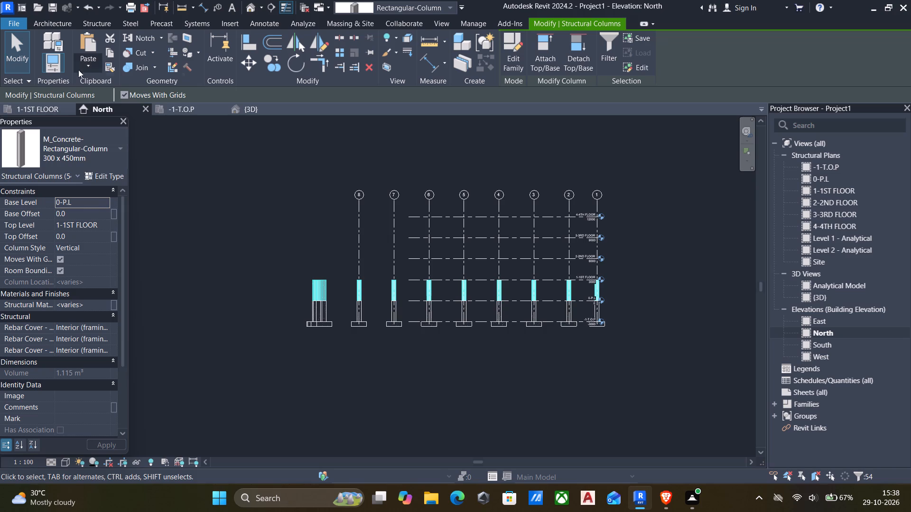
click(107, 109)
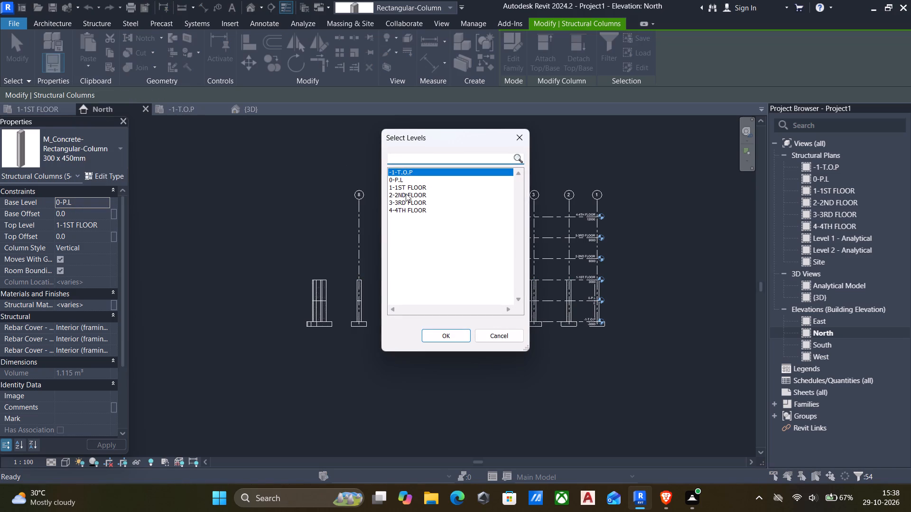
click(406, 193)
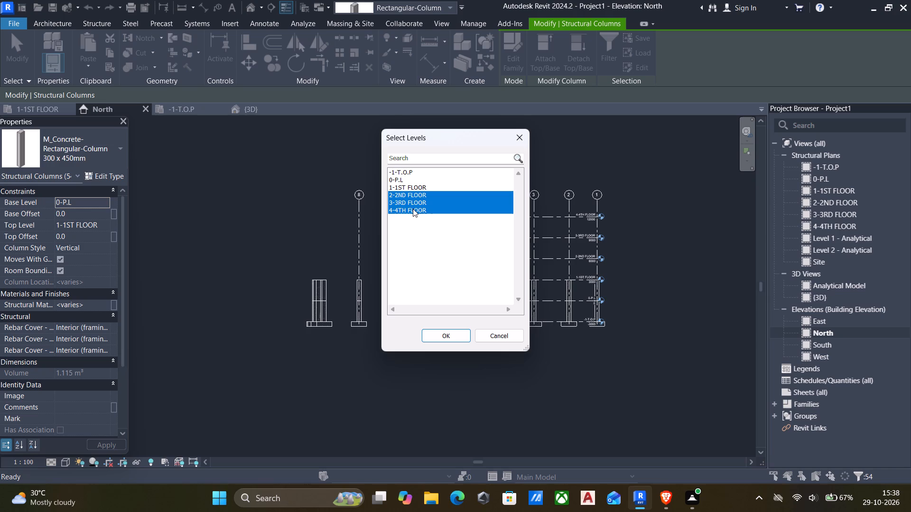
shift+click(413, 209)
click(436, 334)
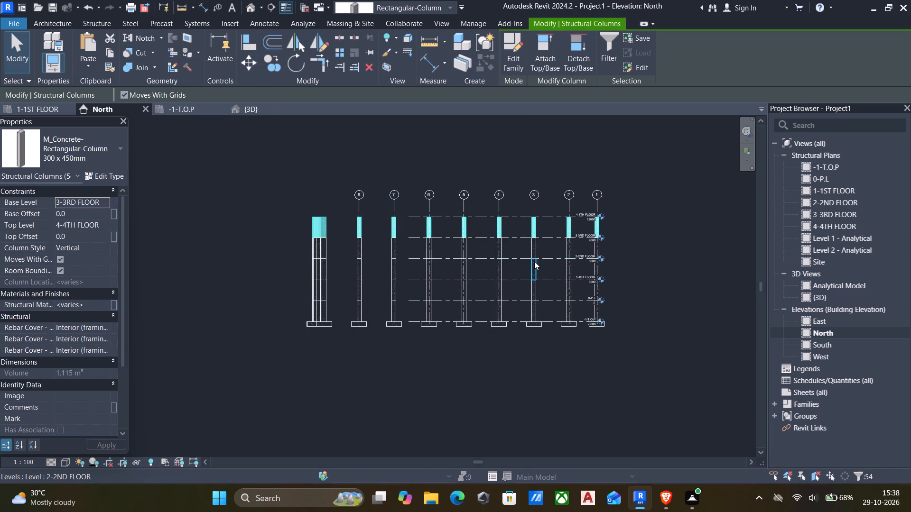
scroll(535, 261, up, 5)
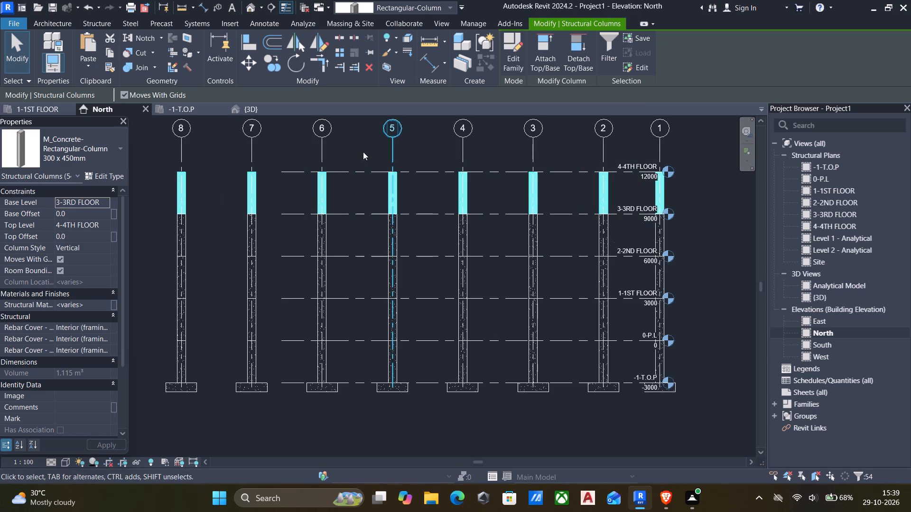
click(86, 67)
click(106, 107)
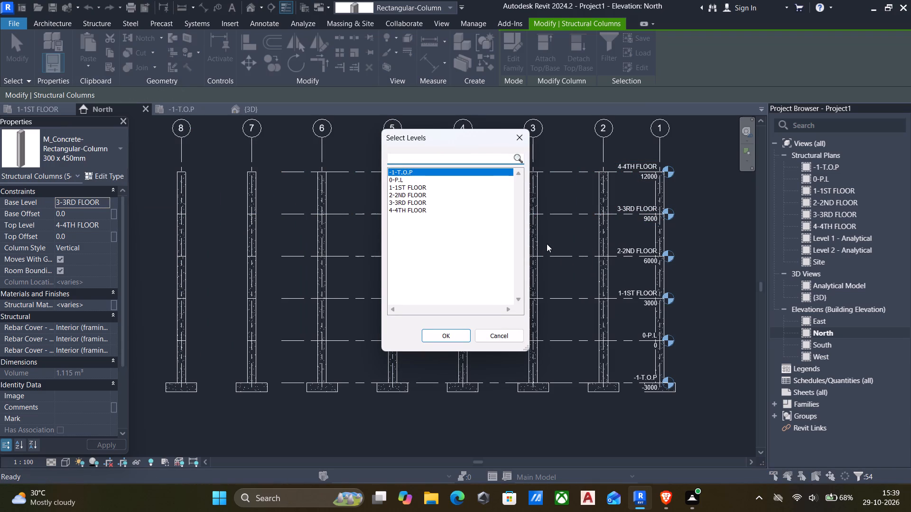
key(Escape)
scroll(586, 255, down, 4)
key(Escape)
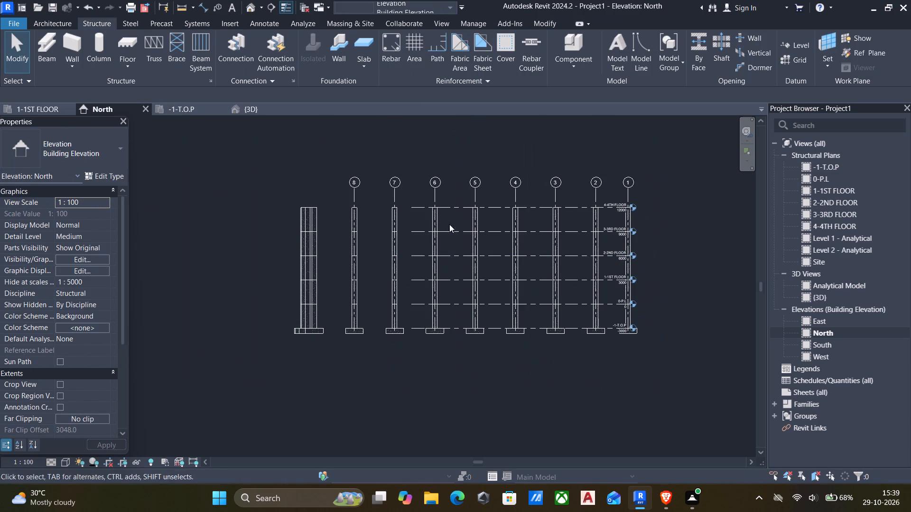
Examine the stacked columns in the 3D view, close up near the floor levels, from the front and from several angled directions.
click(247, 9)
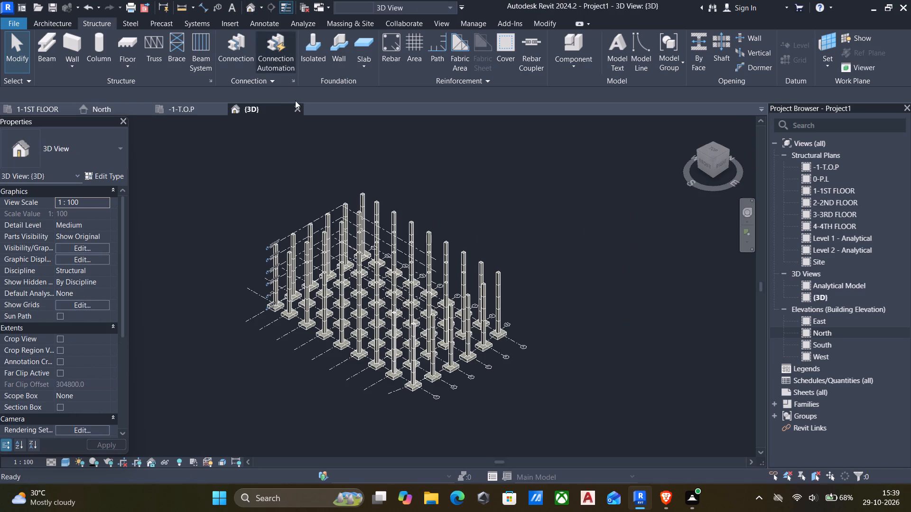
shift+middle_drag(424, 311, 235, 196)
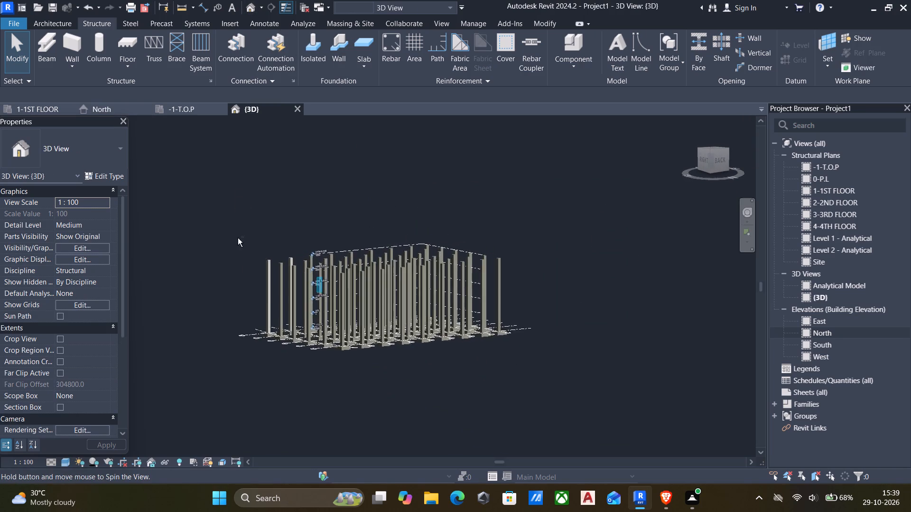
scroll(292, 310, up, 5)
scroll(253, 243, up, 10)
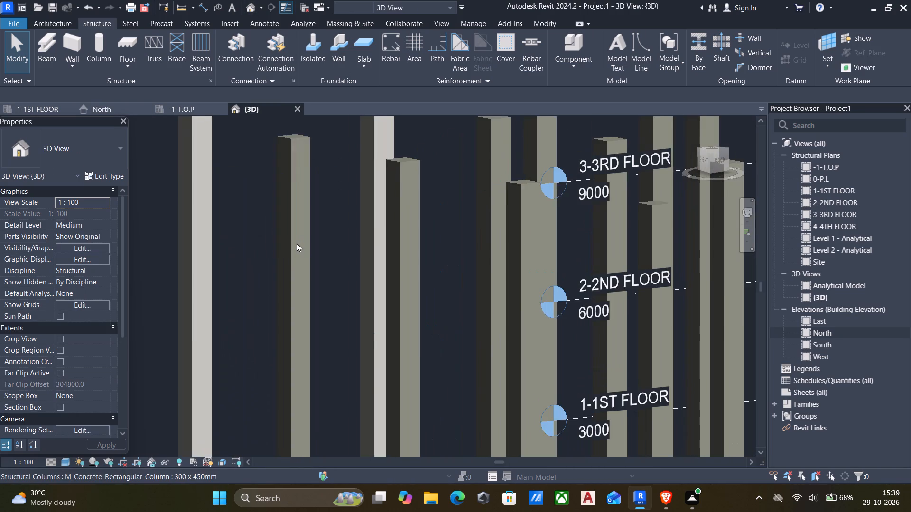
scroll(302, 255, up, 5)
scroll(235, 239, down, 4)
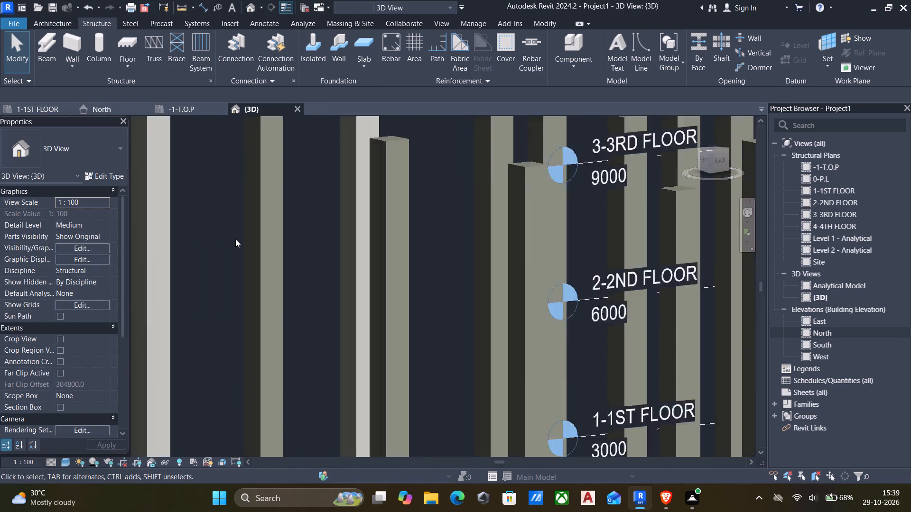
scroll(235, 239, down, 8)
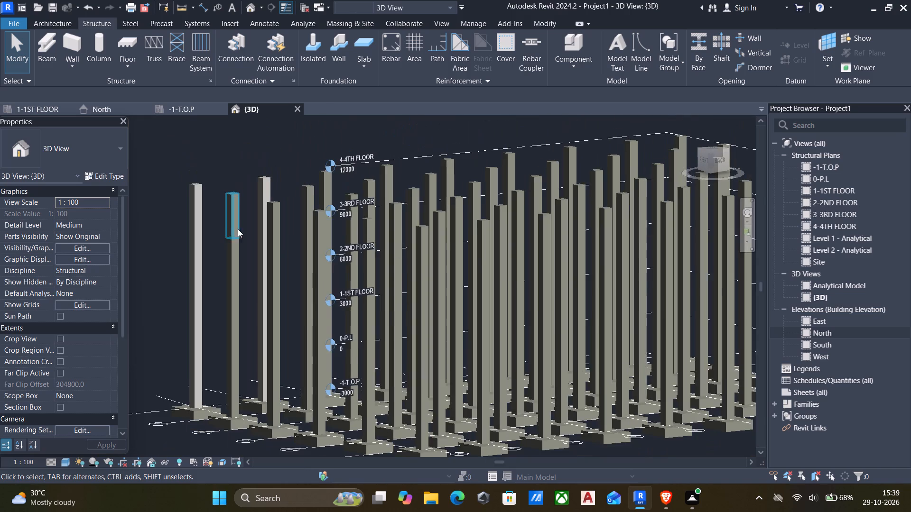
shift+middle_drag(241, 205, 343, 200)
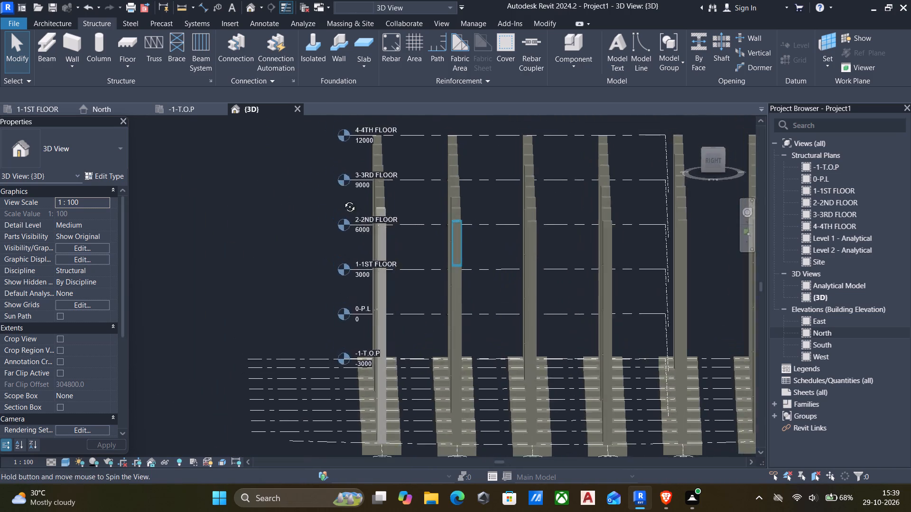
shift+middle_drag(343, 200, 342, 192)
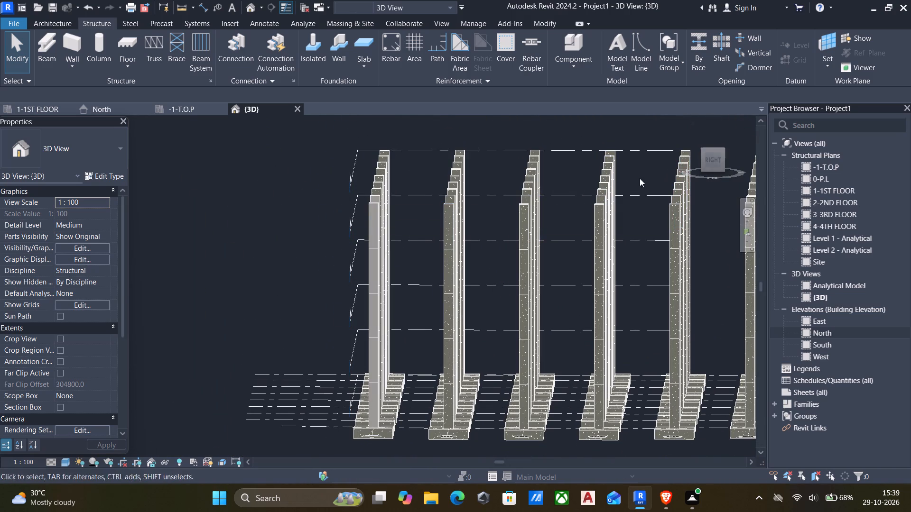
shift+middle_drag(442, 274, 557, 336)
scroll(557, 336, down, 3)
middle_drag(553, 333, 484, 301)
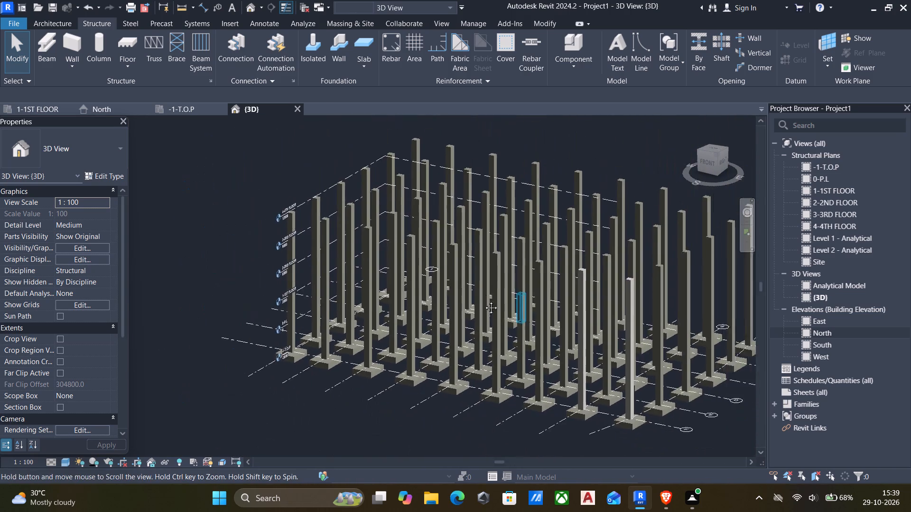
middle_drag(484, 301, 343, 255)
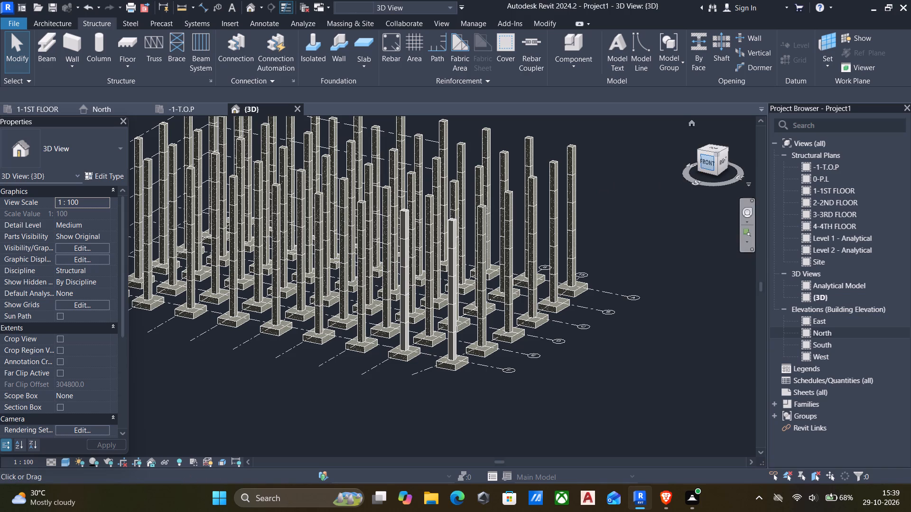
click(702, 164)
scroll(452, 271, up, 5)
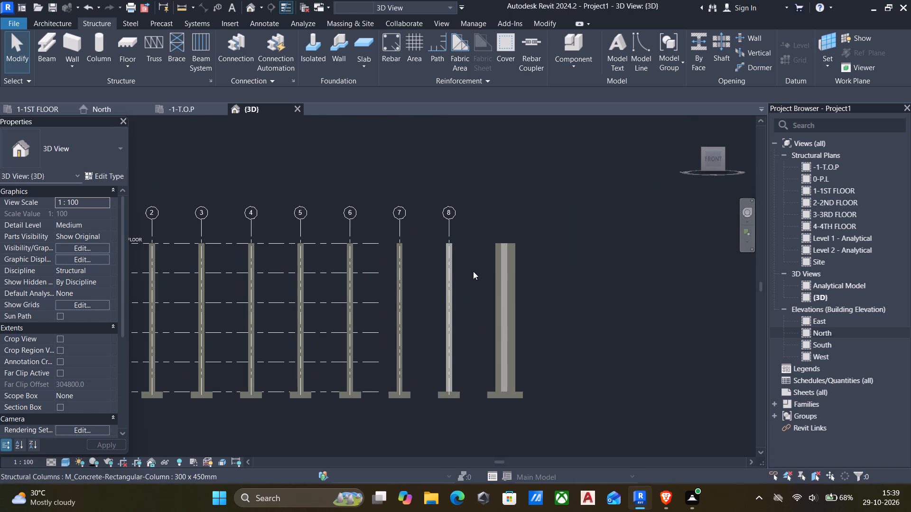
shift+middle_drag(512, 318, 512, 342)
shift+middle_drag(599, 285, 598, 298)
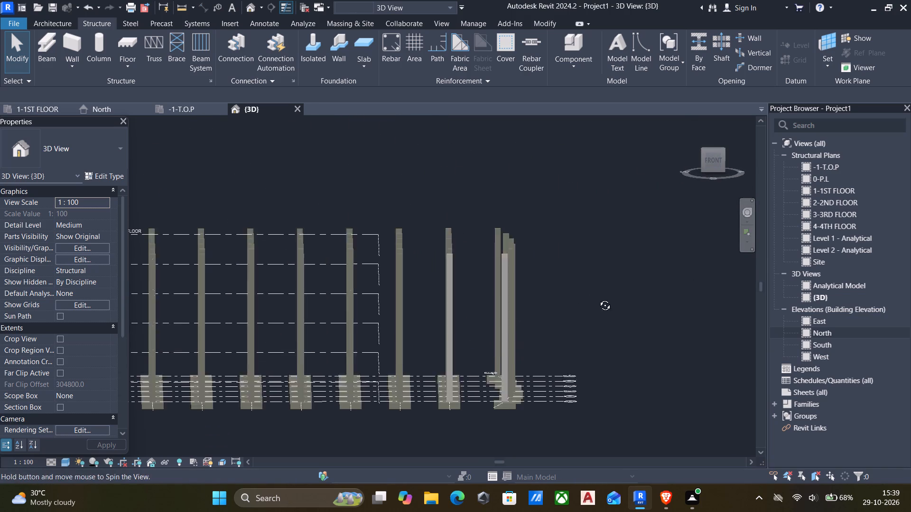
shift+middle_drag(598, 298, 591, 323)
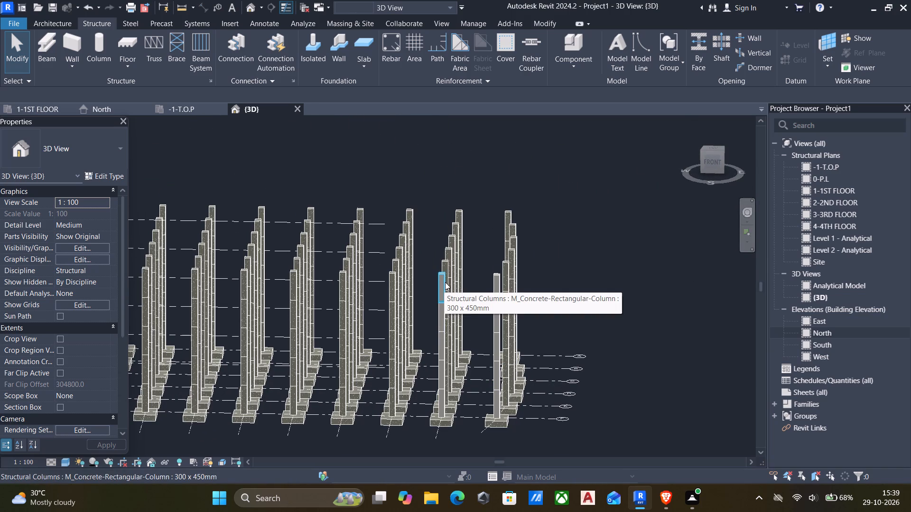
shift+middle_drag(426, 355, 336, 409)
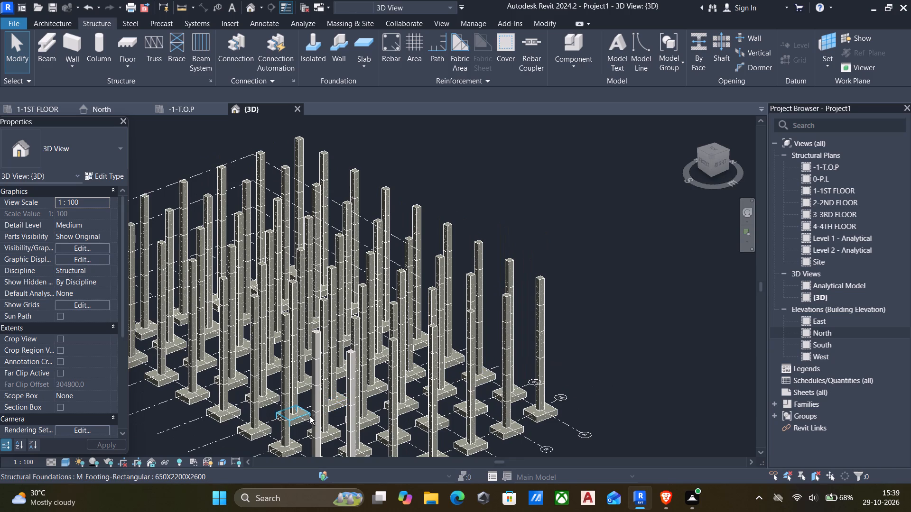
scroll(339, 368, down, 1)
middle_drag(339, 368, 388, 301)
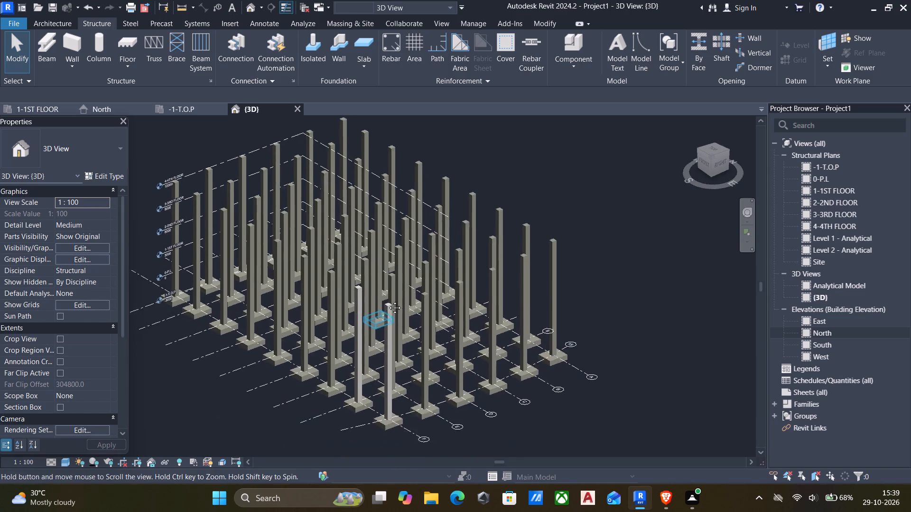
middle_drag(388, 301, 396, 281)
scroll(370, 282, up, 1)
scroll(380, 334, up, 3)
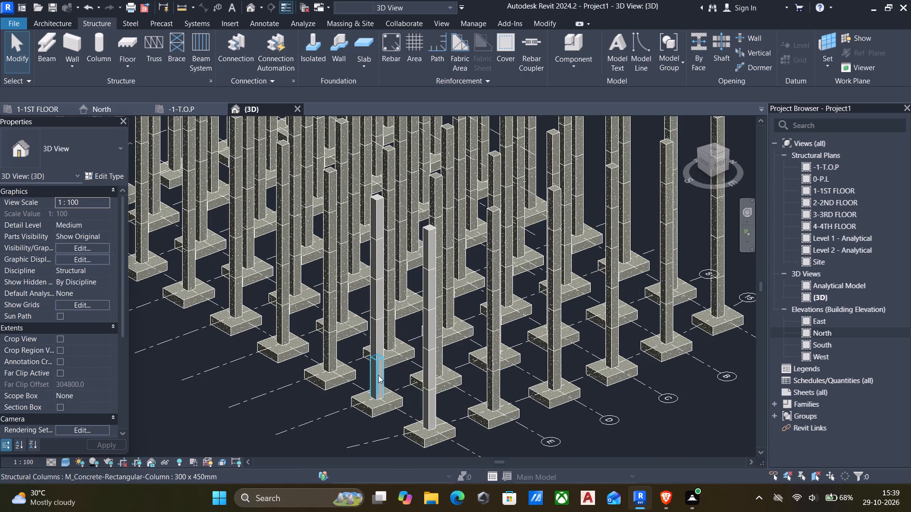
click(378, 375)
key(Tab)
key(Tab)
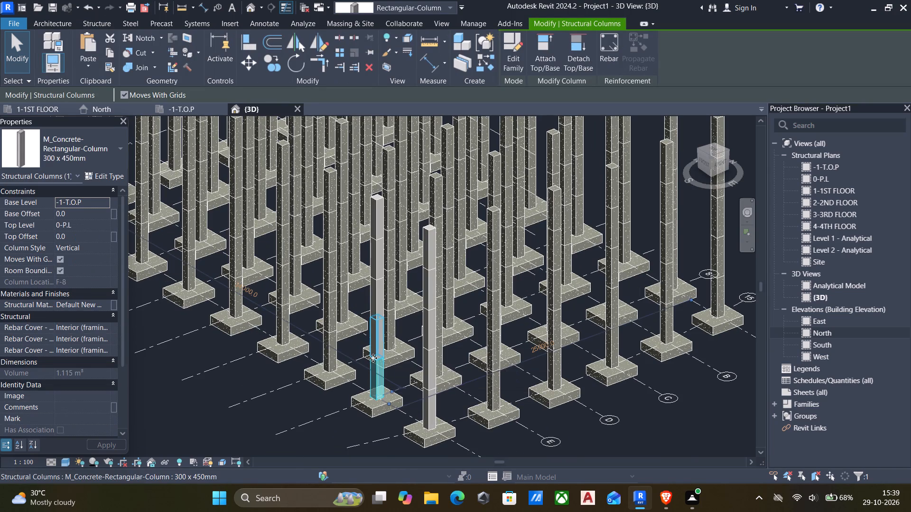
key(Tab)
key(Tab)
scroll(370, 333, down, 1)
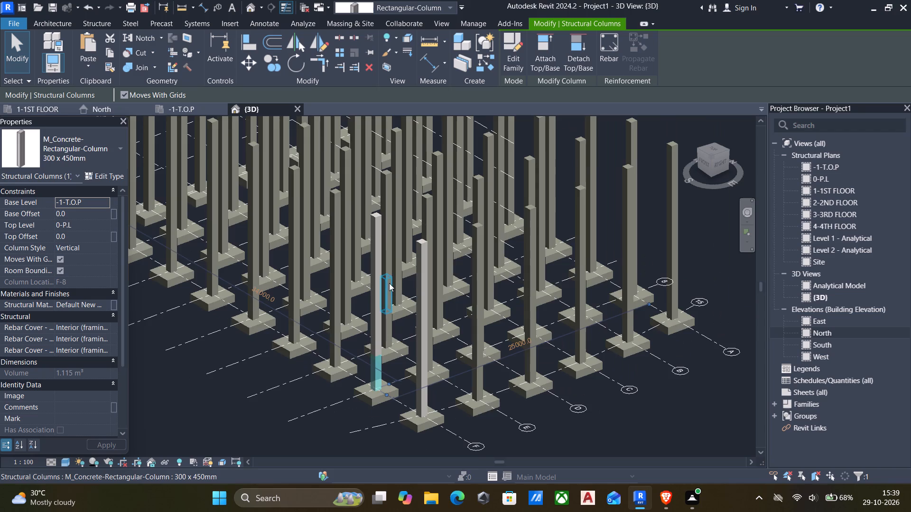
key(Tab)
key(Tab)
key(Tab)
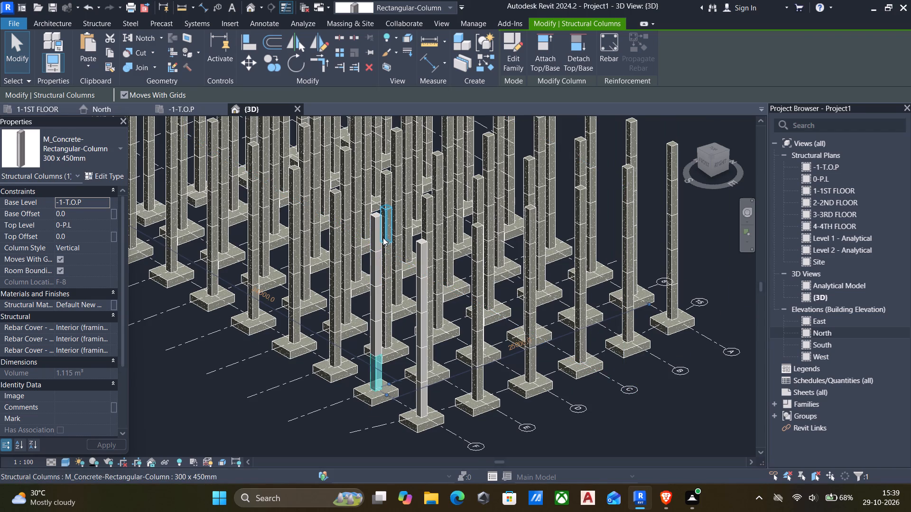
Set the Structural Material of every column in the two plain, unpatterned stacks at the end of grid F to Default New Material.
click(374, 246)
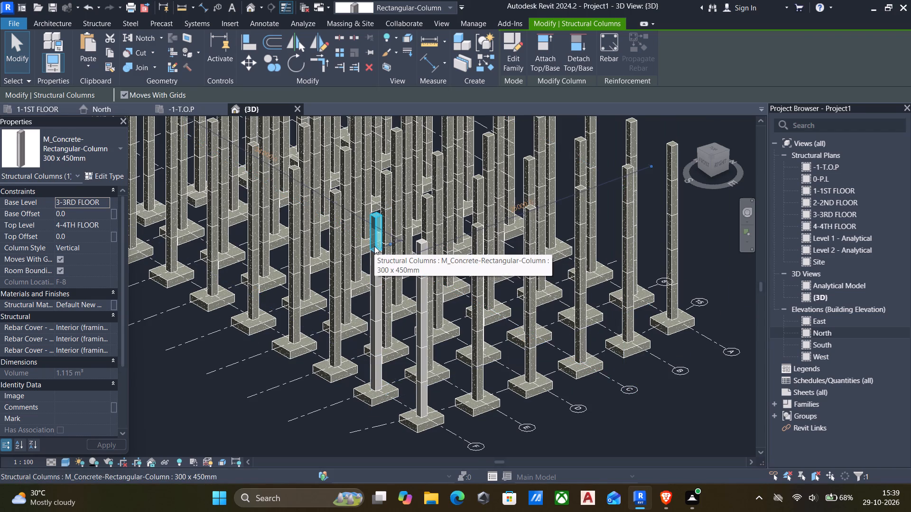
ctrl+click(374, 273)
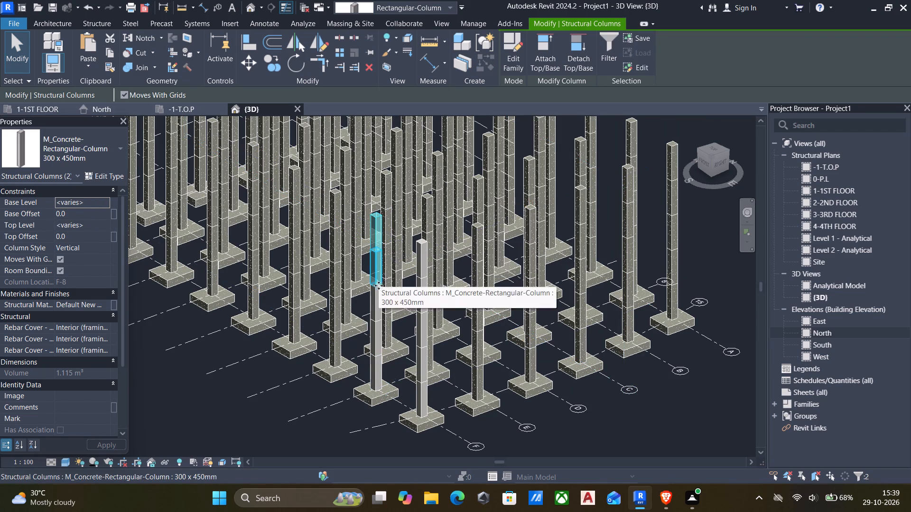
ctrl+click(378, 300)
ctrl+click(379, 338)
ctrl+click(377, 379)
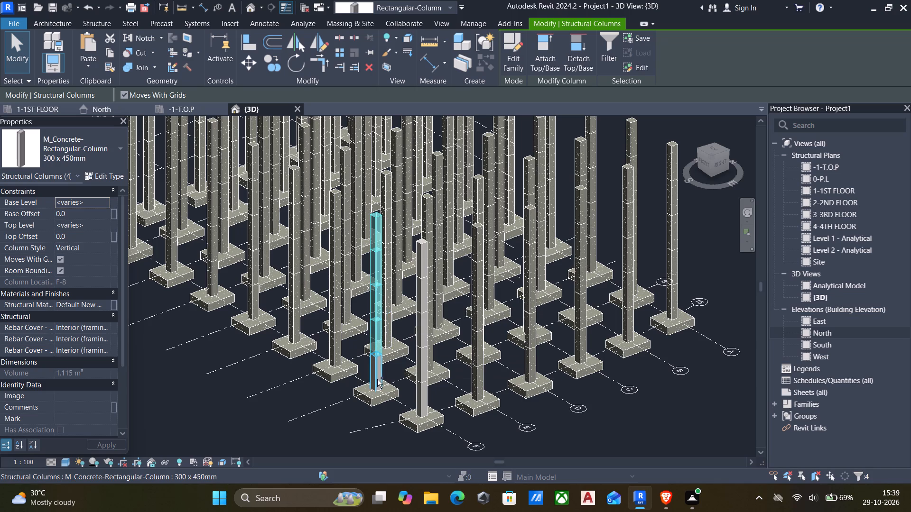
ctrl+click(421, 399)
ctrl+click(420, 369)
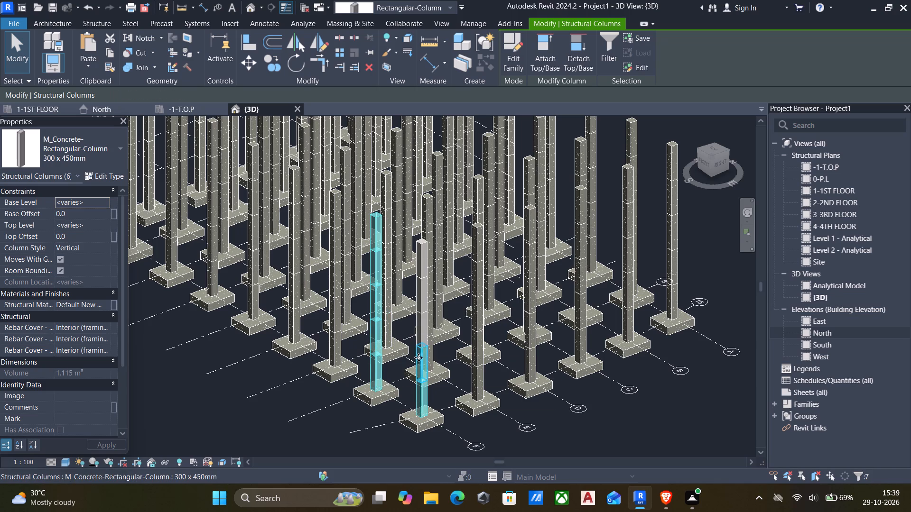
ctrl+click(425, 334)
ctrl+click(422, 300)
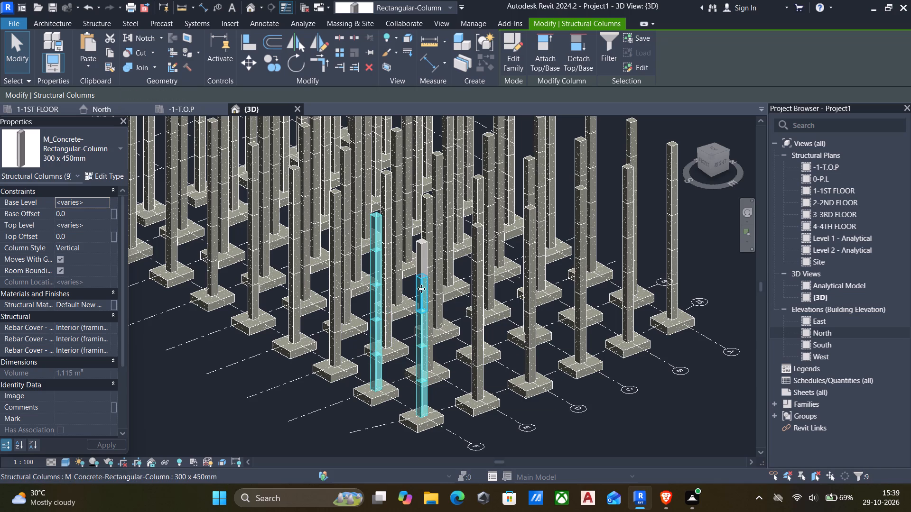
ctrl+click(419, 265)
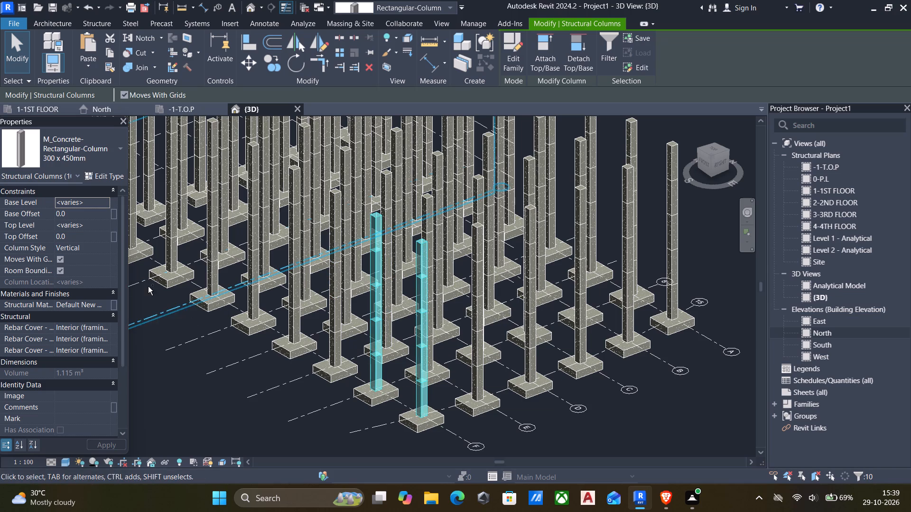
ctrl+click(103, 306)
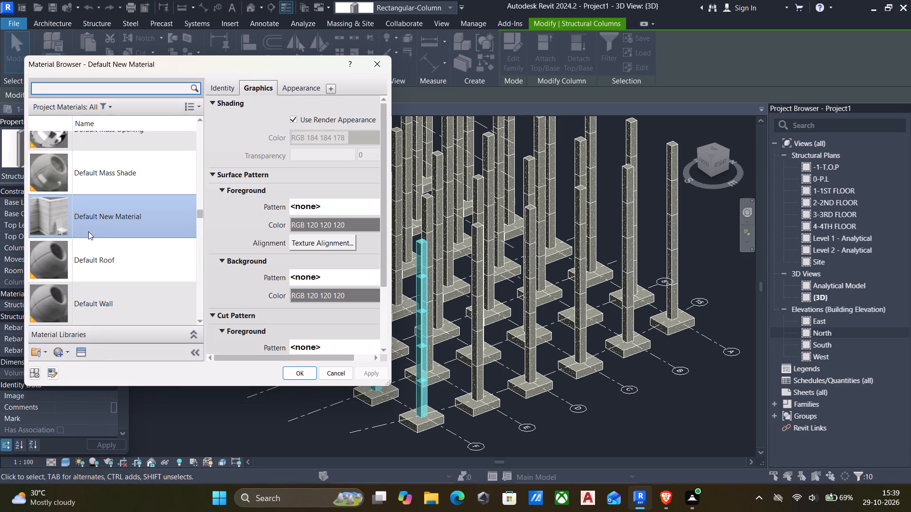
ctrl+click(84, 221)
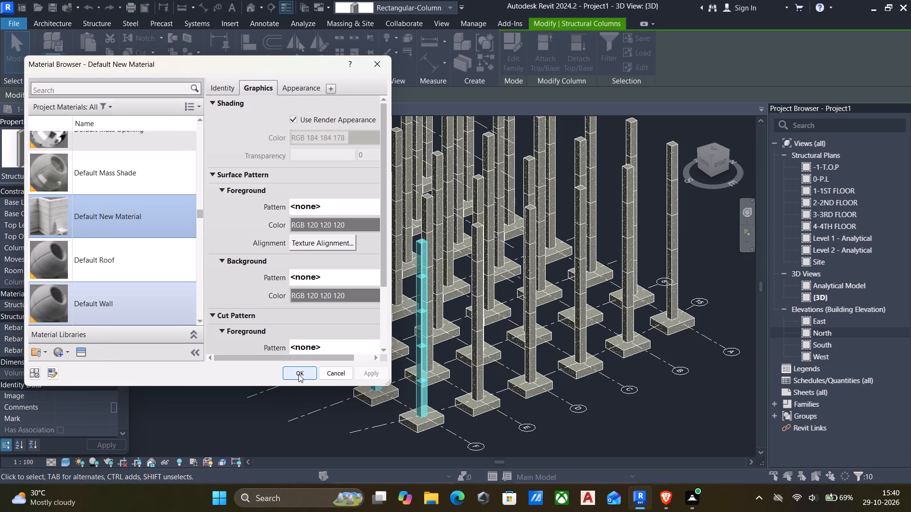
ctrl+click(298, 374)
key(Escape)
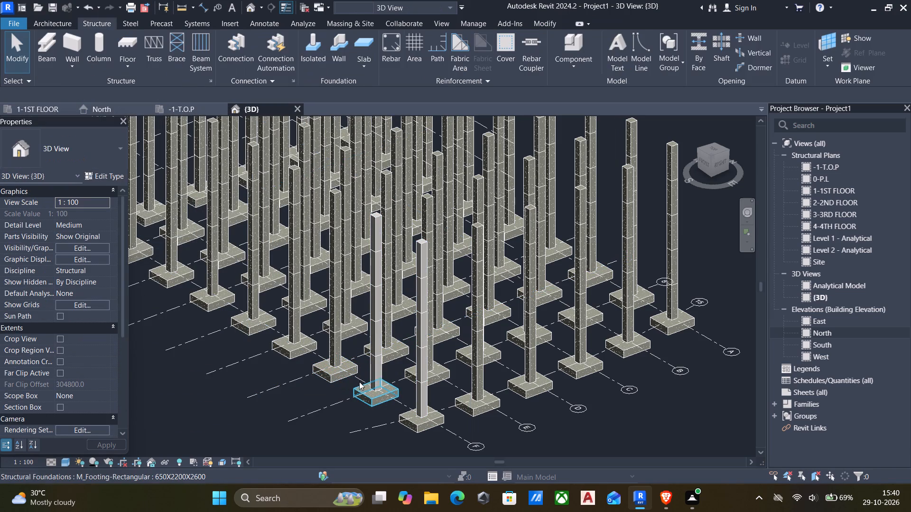
Check the Structural Material of individual columns in the plain stack at F-8 against a patterned column at F-6.
click(368, 341)
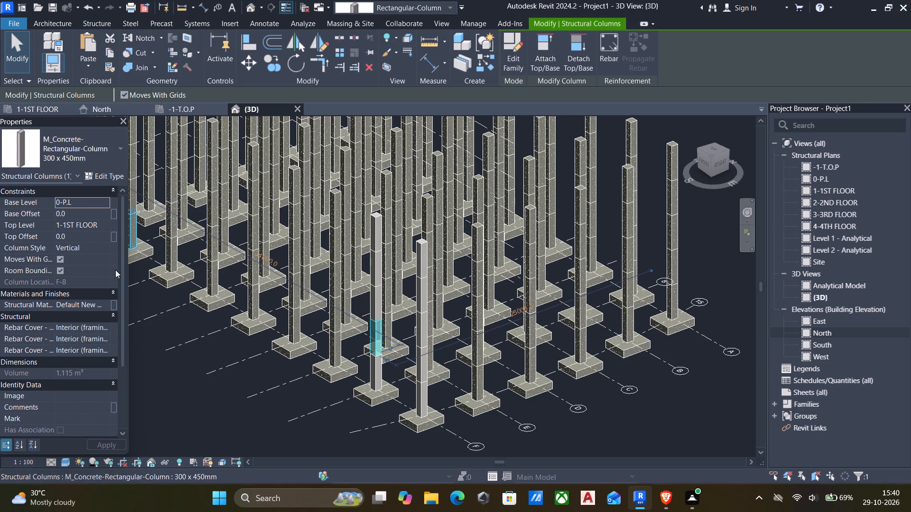
key(Escape)
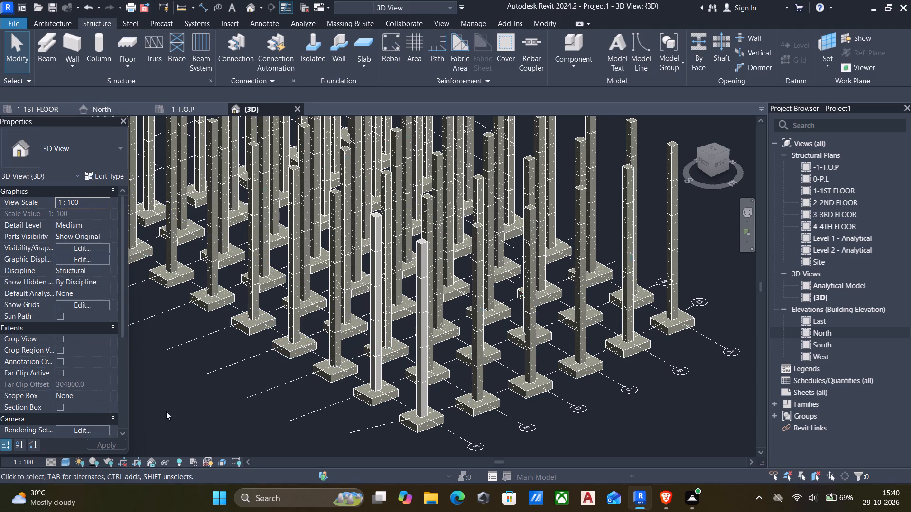
click(372, 304)
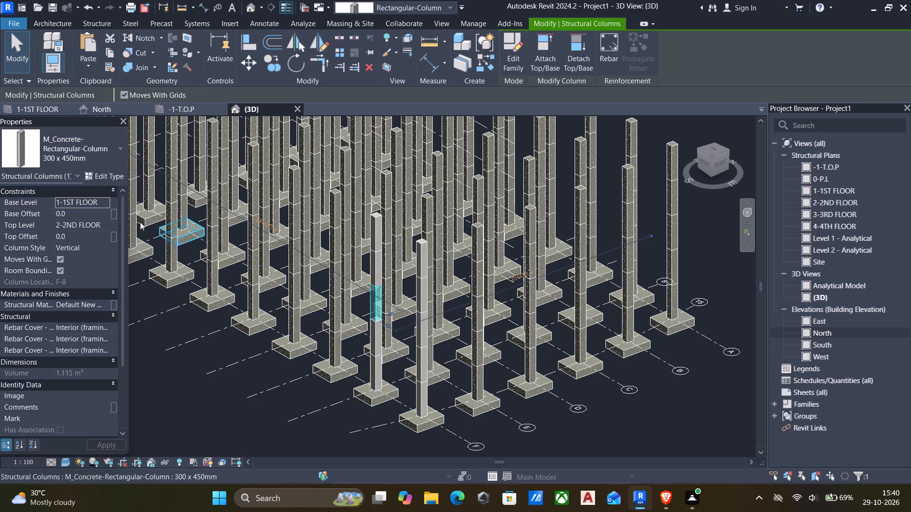
key(Escape)
click(291, 264)
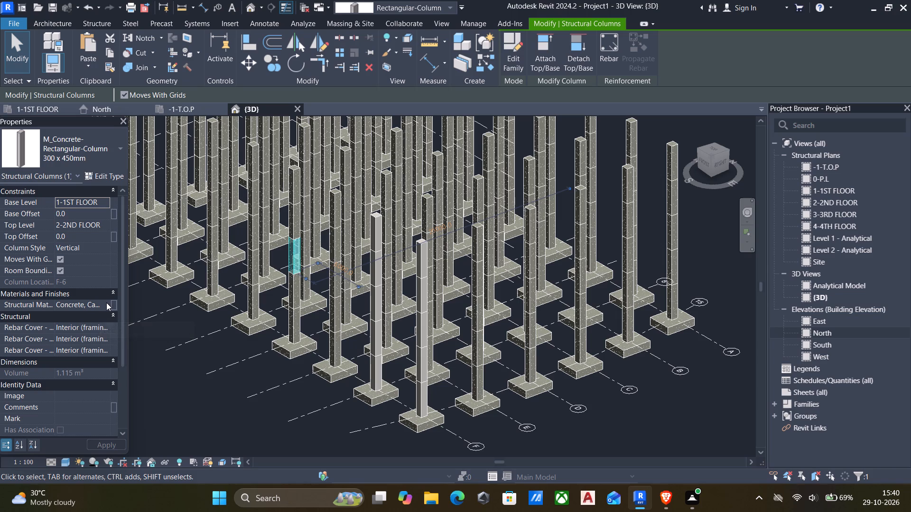
key(Escape)
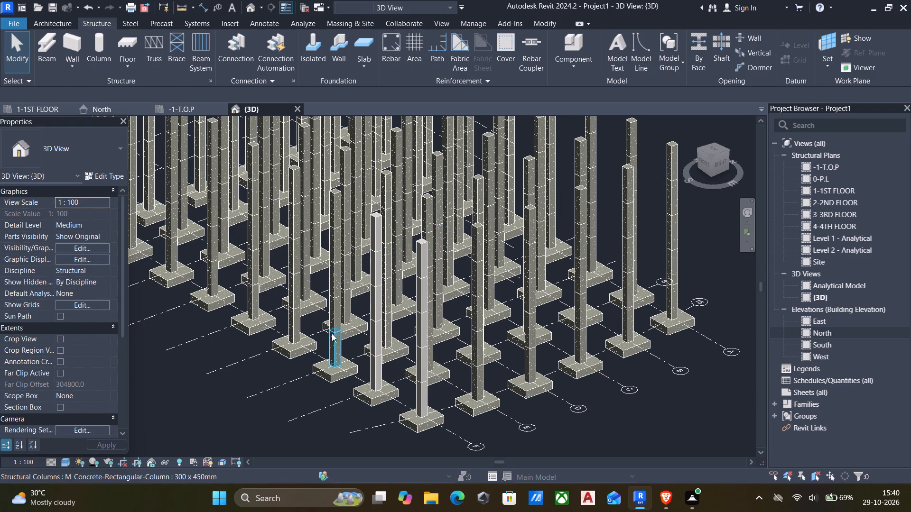
Set the Structural Material of all columns in the two plain stacks at the end of grid F to Concrete, Cast-in-Place gray.
click(367, 341)
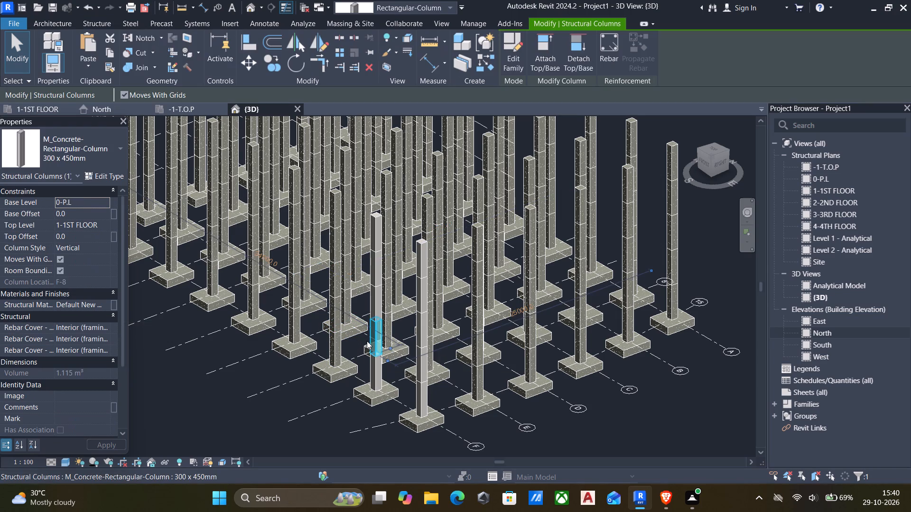
ctrl+click(376, 299)
ctrl+click(378, 275)
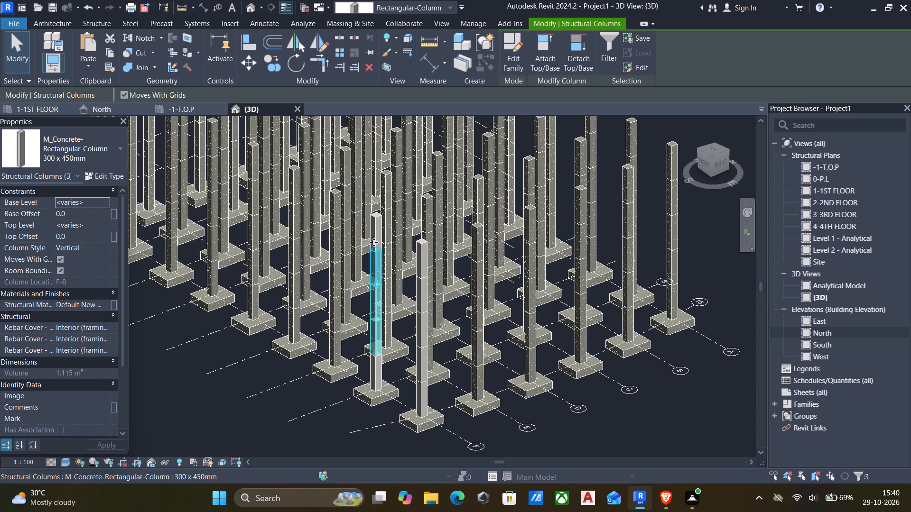
ctrl+click(374, 242)
ctrl+click(383, 366)
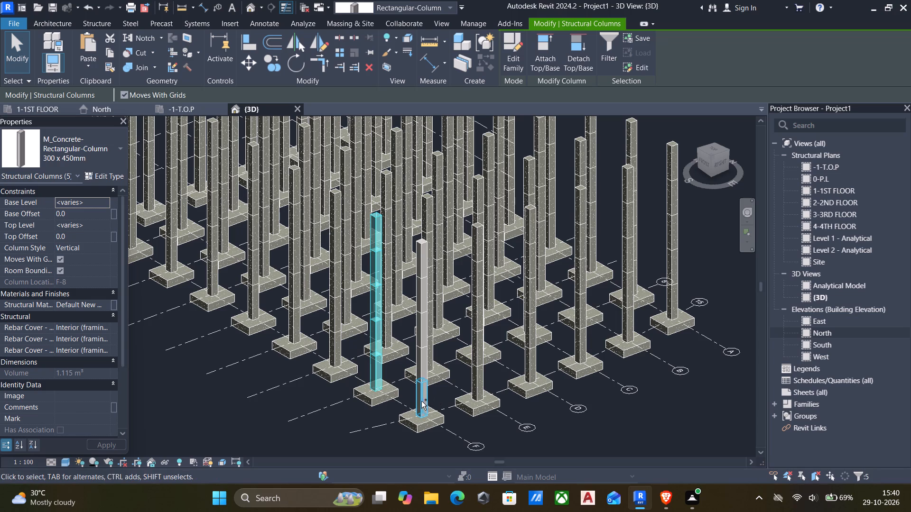
ctrl+click(419, 401)
ctrl+click(422, 367)
ctrl+click(420, 327)
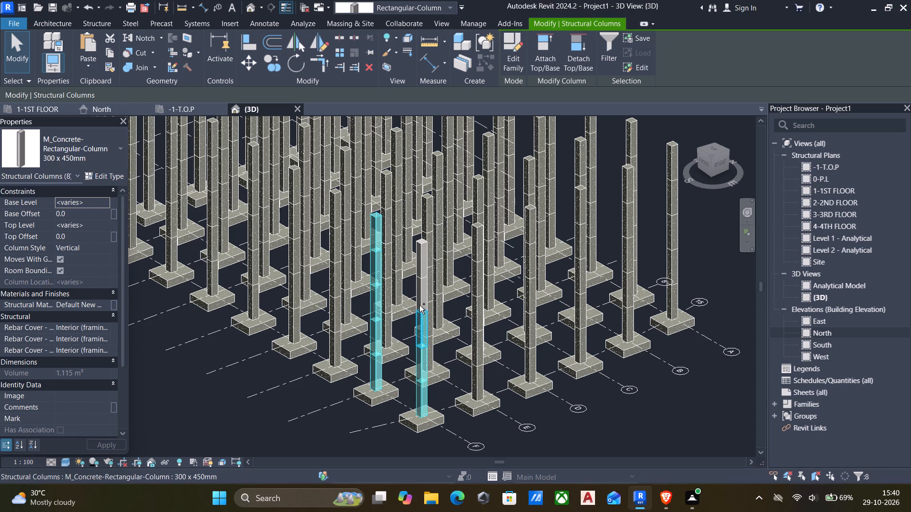
ctrl+click(419, 302)
ctrl+click(422, 263)
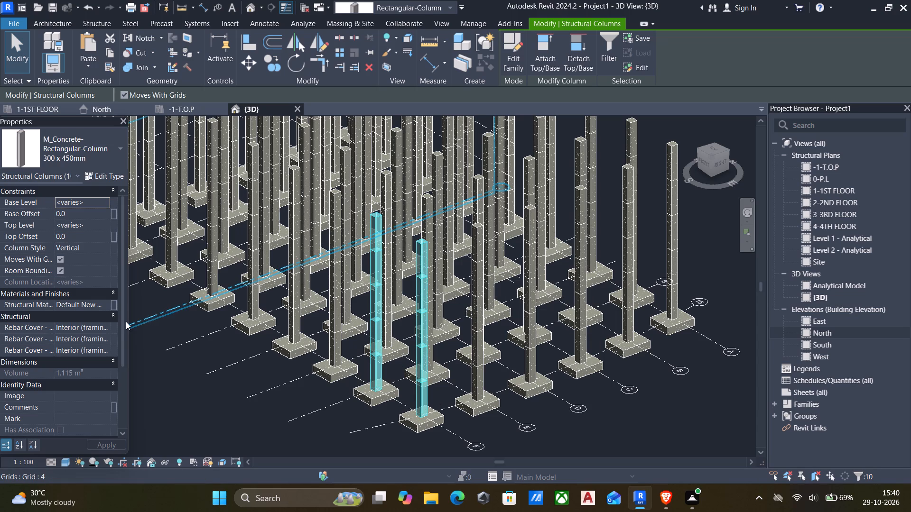
ctrl+click(106, 301)
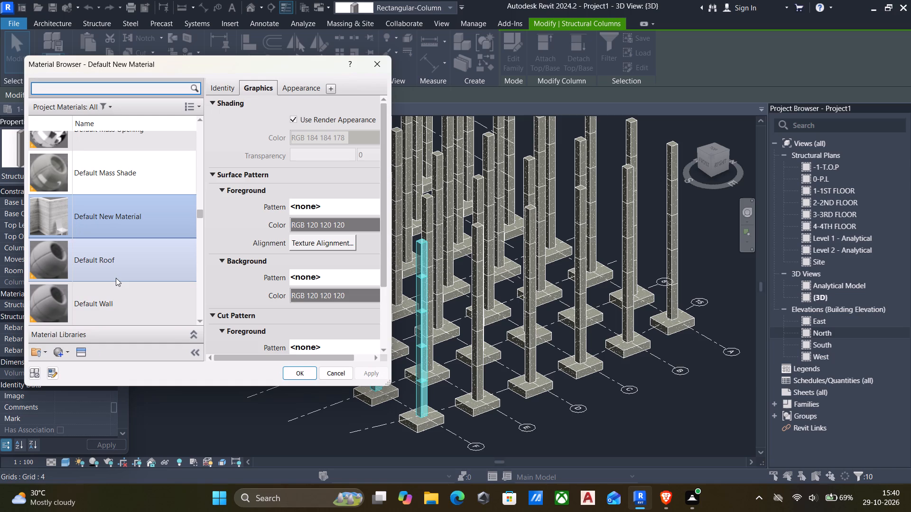
ctrl+scroll(116, 278, up, 2)
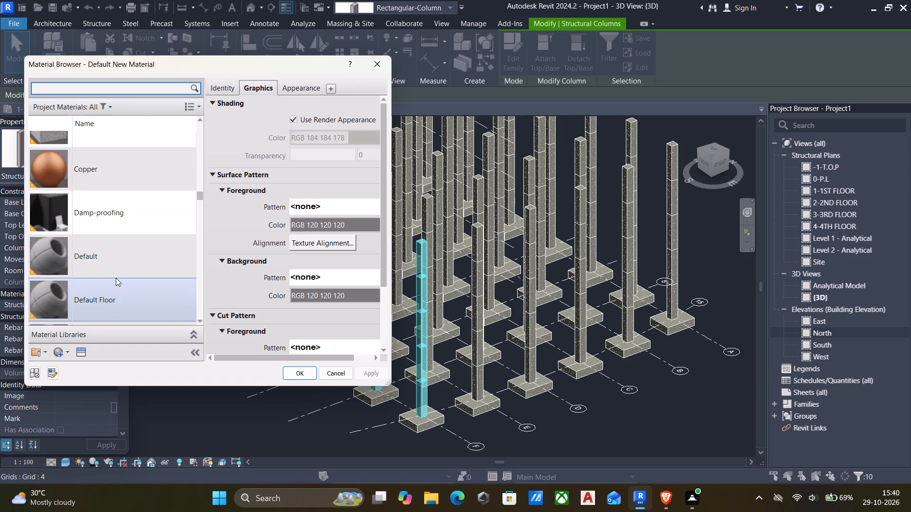
ctrl+scroll(116, 278, down, 1)
ctrl+scroll(116, 278, up, 2)
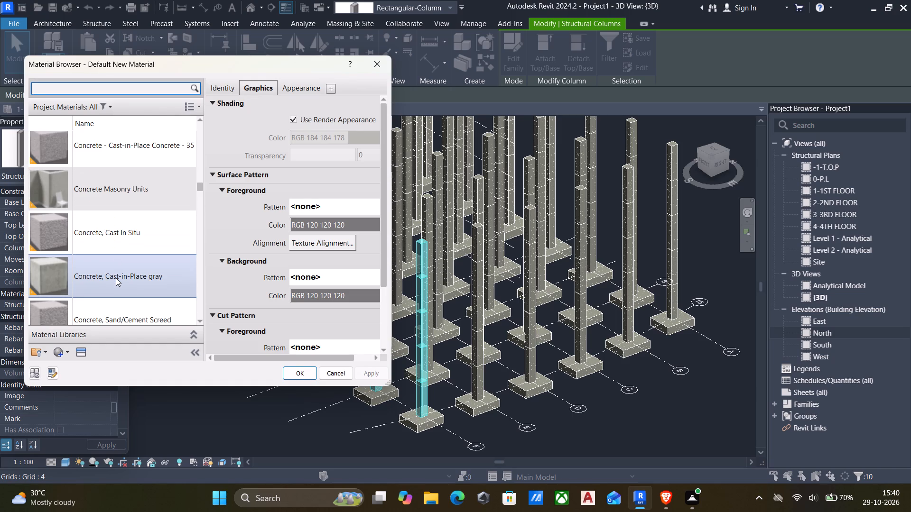
ctrl+scroll(111, 184, up, 2)
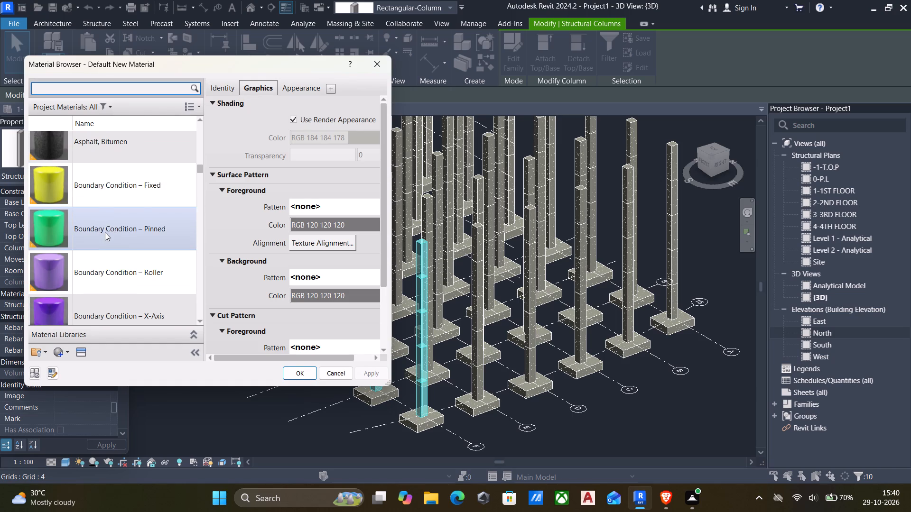
ctrl+scroll(105, 232, down, 4)
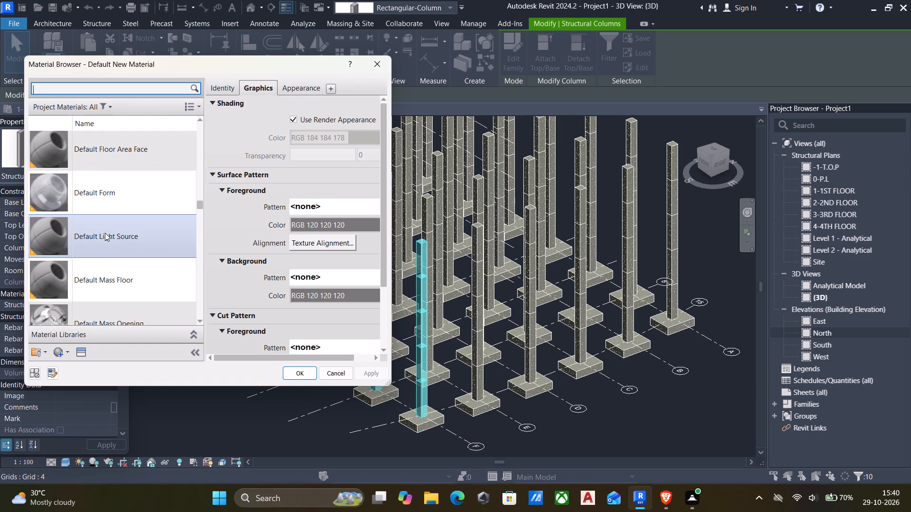
ctrl+scroll(105, 233, up, 2)
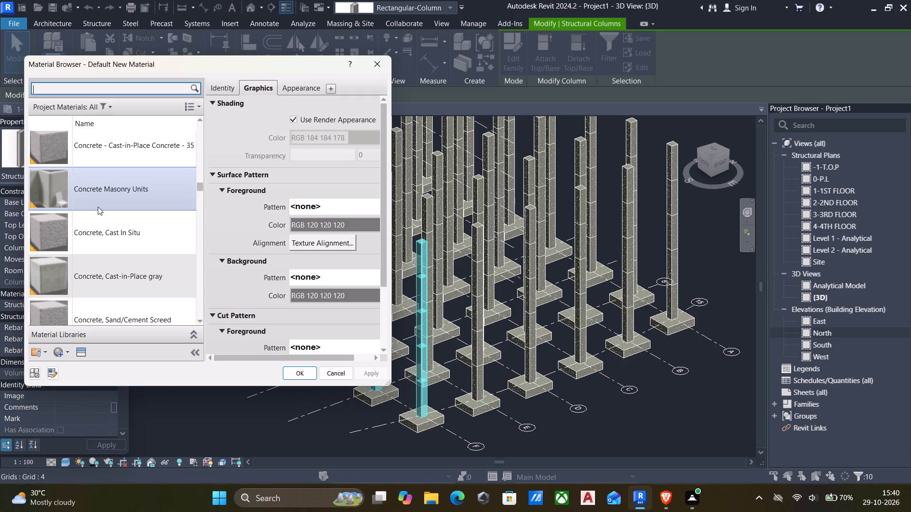
ctrl+scroll(99, 202, up, 1)
ctrl+scroll(99, 204, down, 1)
ctrl+click(114, 237)
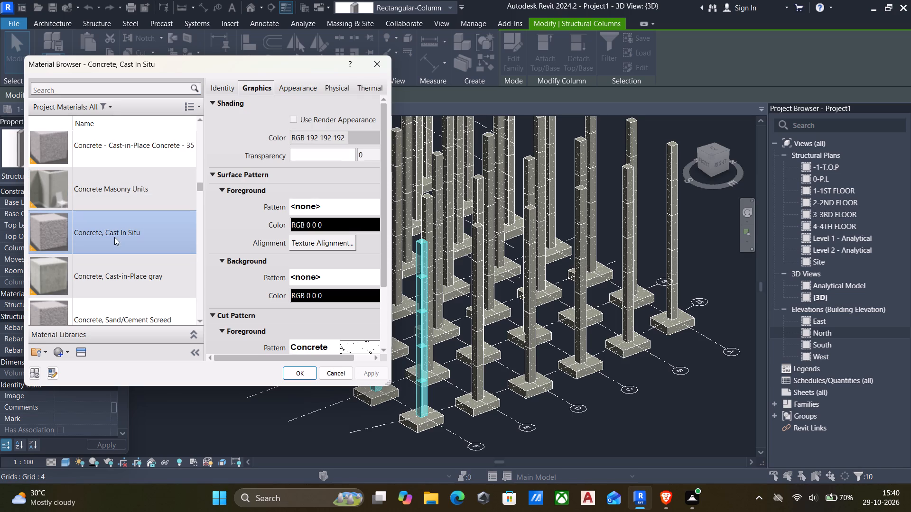
ctrl+click(153, 277)
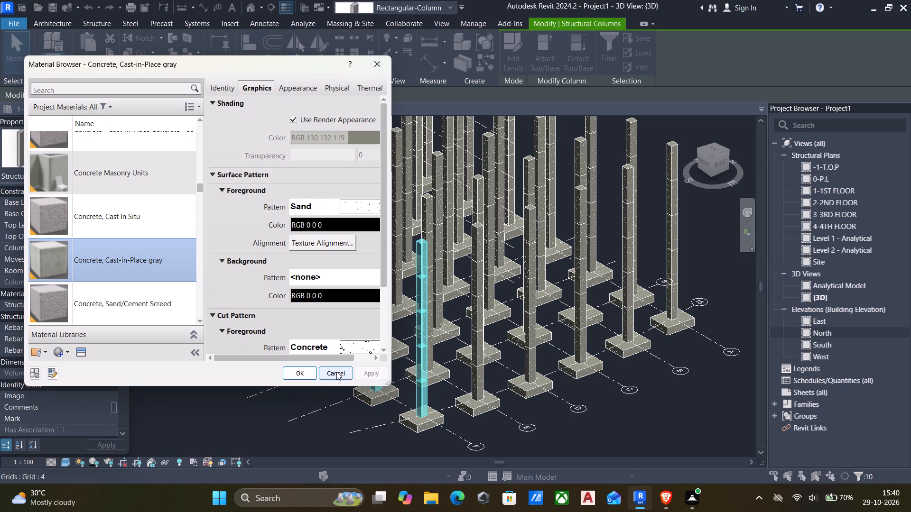
ctrl+click(301, 371)
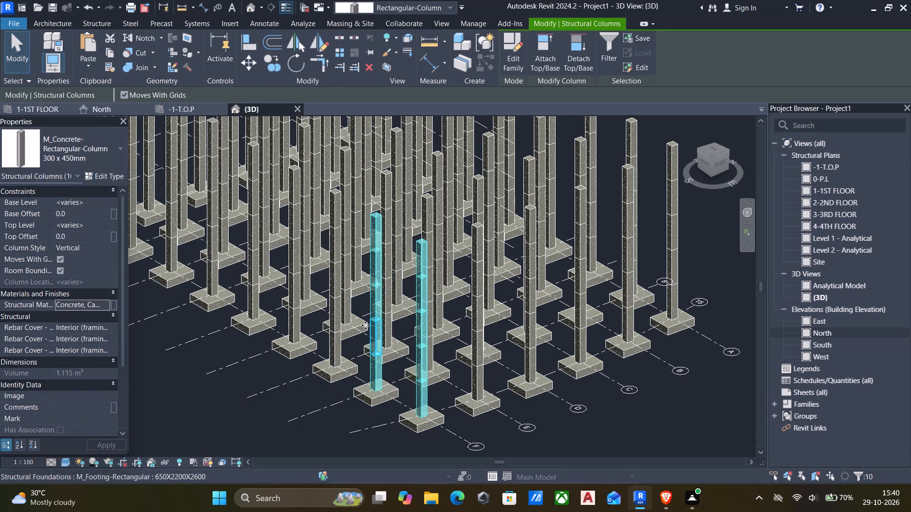
key(Escape)
click(369, 306)
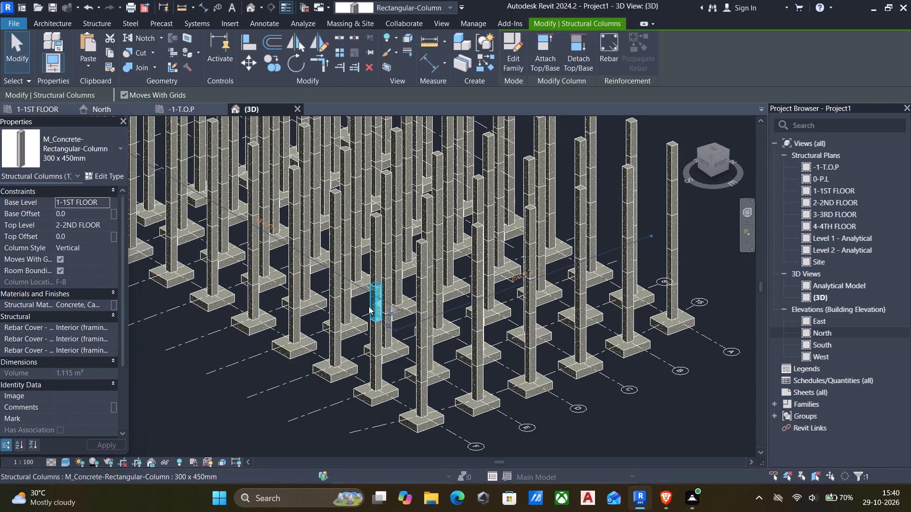
Set the Structural Material of all 300 x 450mm column instances in the model to Default New Material.
text(sa)
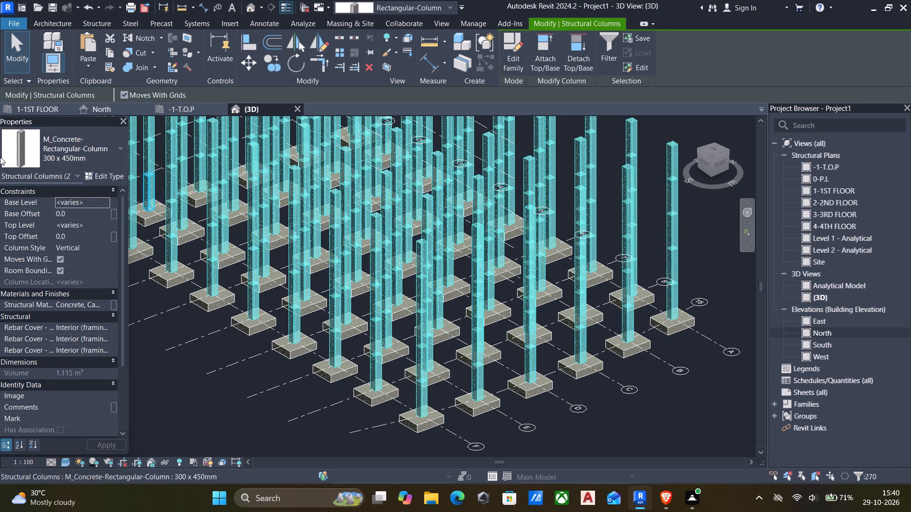
click(103, 306)
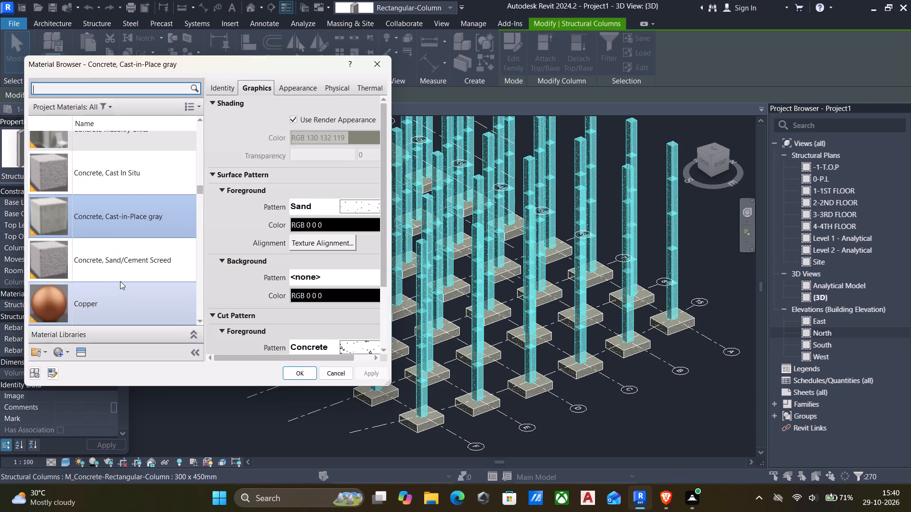
scroll(122, 276, down, 2)
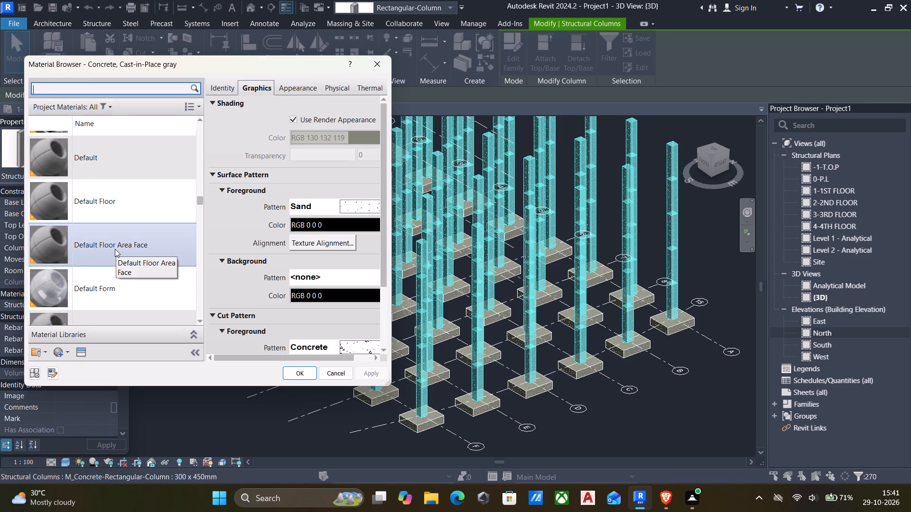
scroll(115, 249, down, 2)
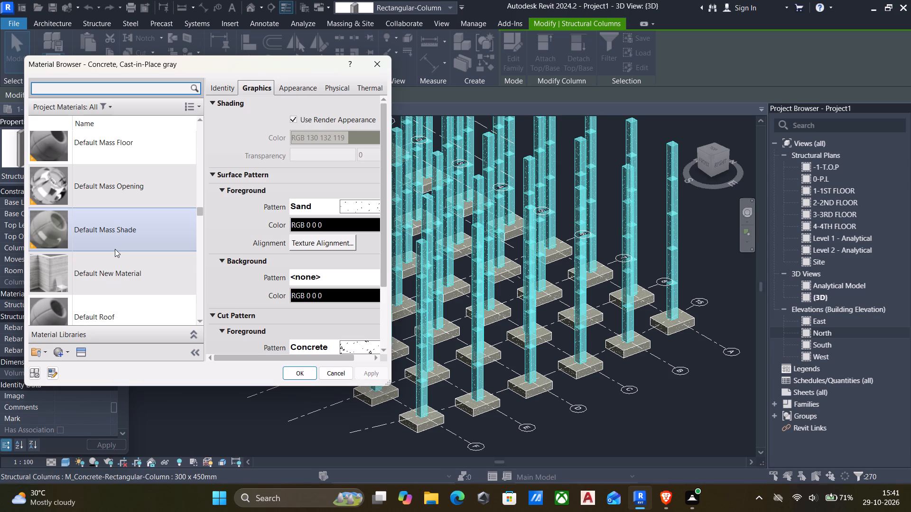
click(116, 272)
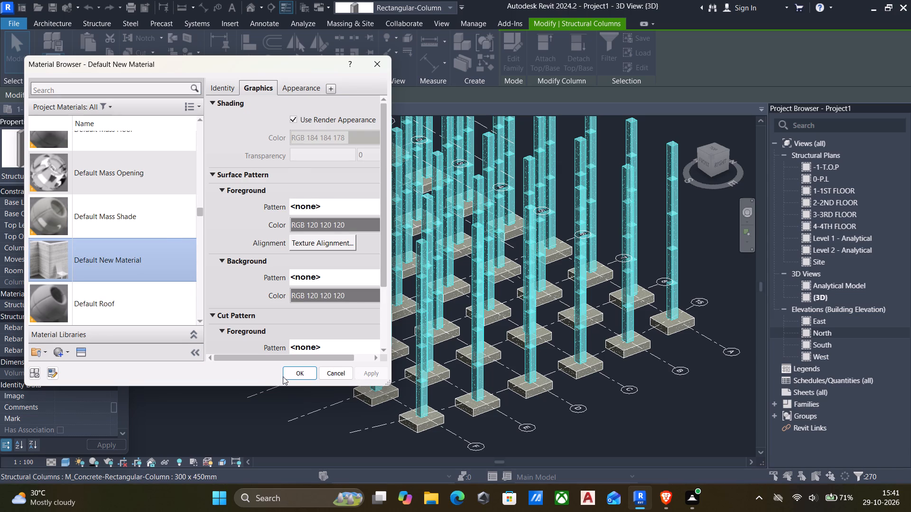
click(283, 376)
key(Escape)
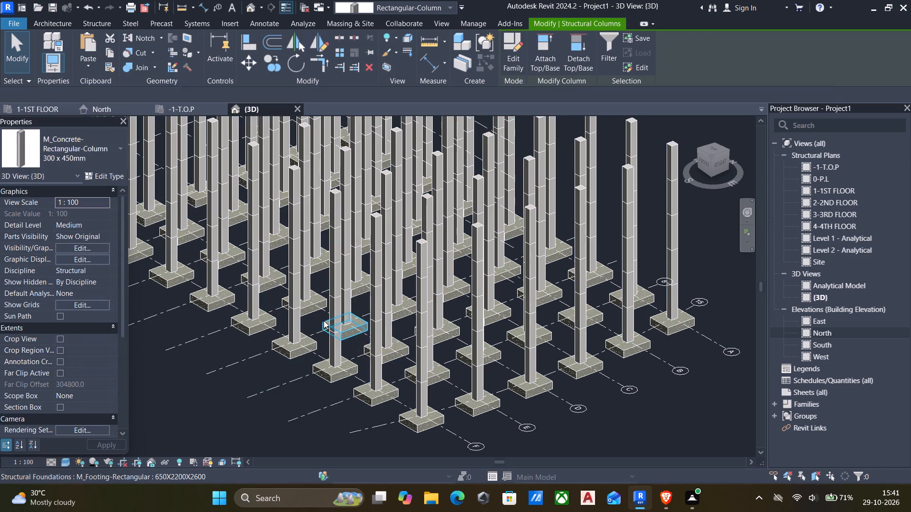
Examine the uniform column grid in the 3D view from the front, side and raised corner angles.
middle_drag(305, 298, 285, 342)
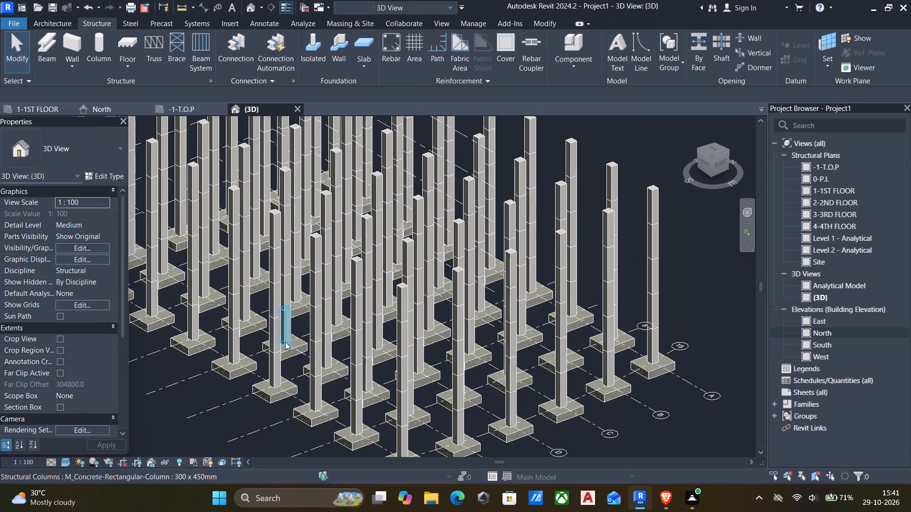
scroll(285, 342, down, 3)
shift+middle_drag(285, 342, 285, 340)
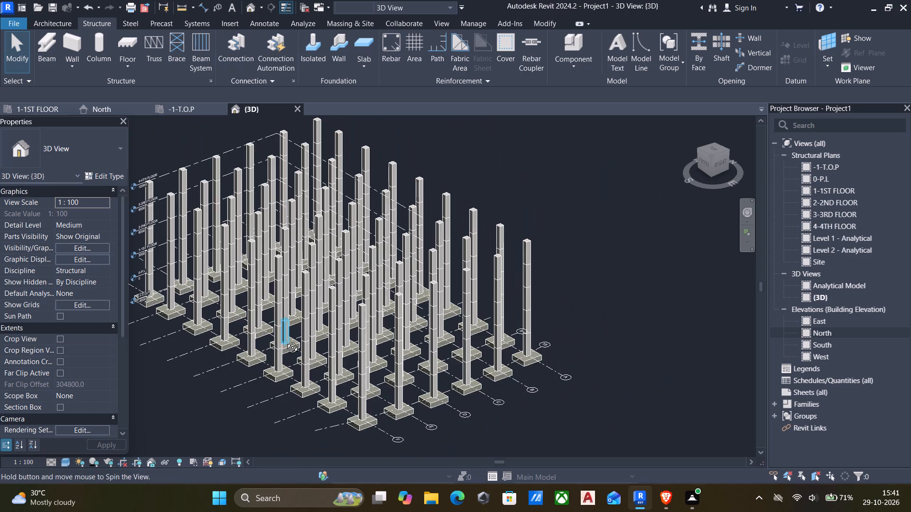
shift+middle_drag(285, 340, 437, 271)
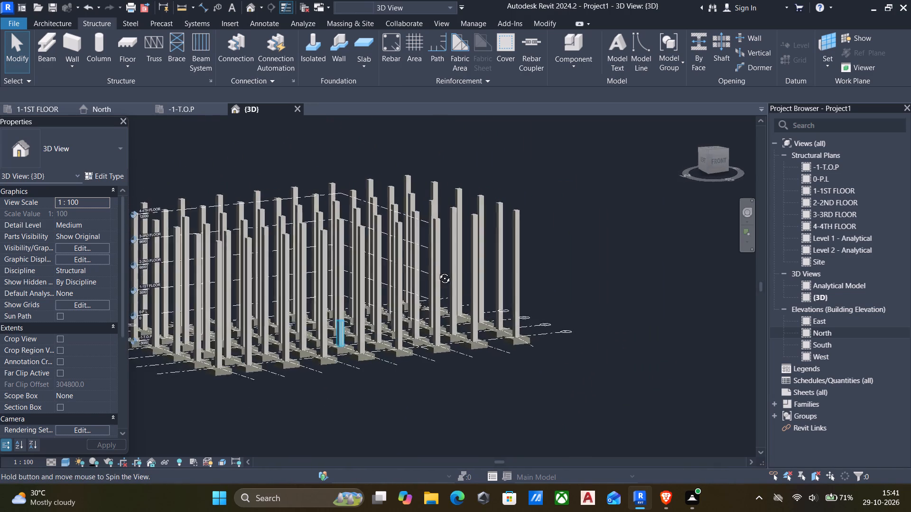
shift+middle_drag(437, 271, 418, 316)
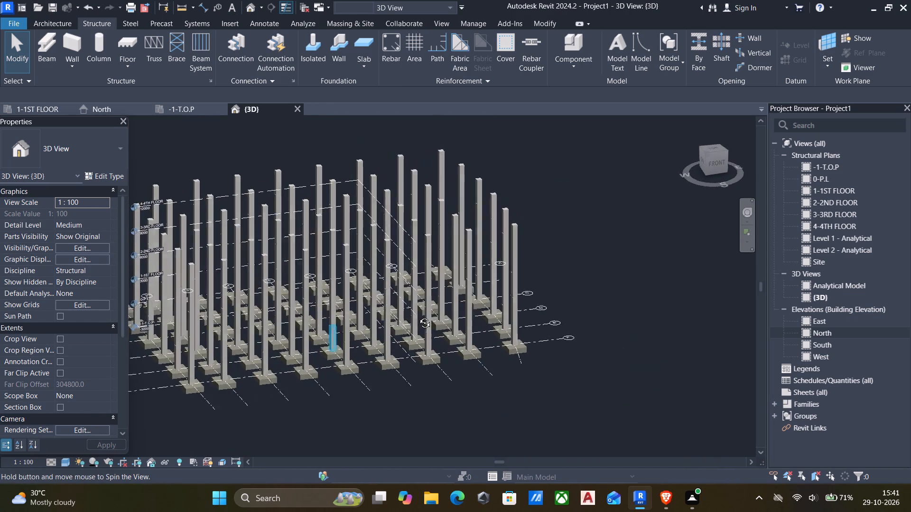
shift+middle_drag(418, 316, 423, 331)
middle_drag(408, 331, 479, 329)
shift+middle_drag(483, 328, 458, 339)
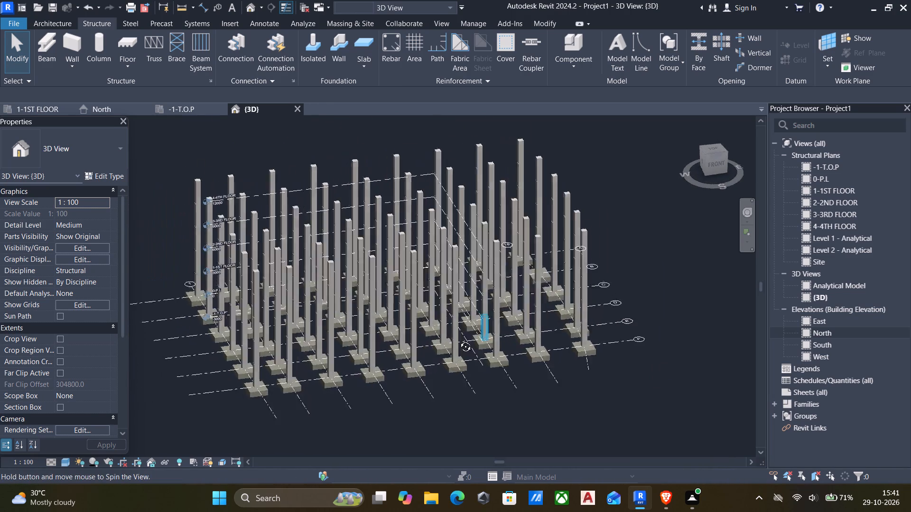
shift+middle_drag(458, 339, 516, 299)
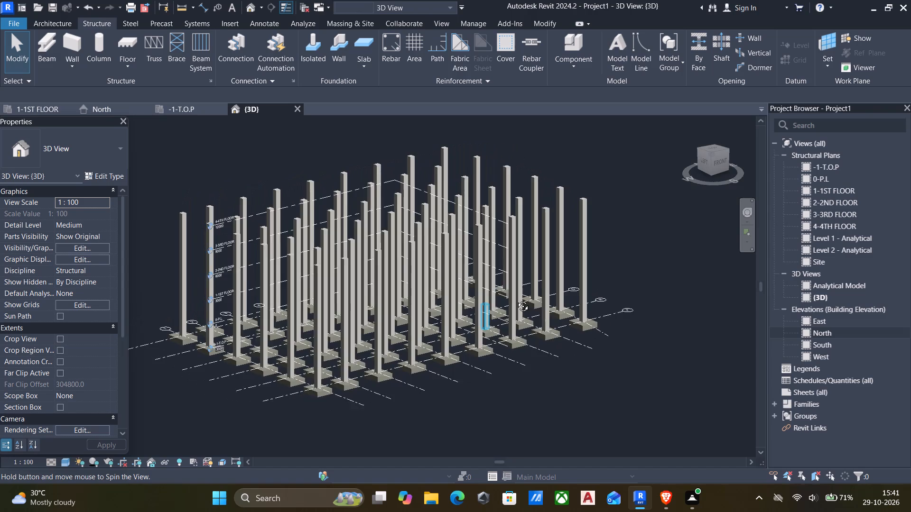
shift+middle_drag(516, 299, 392, 316)
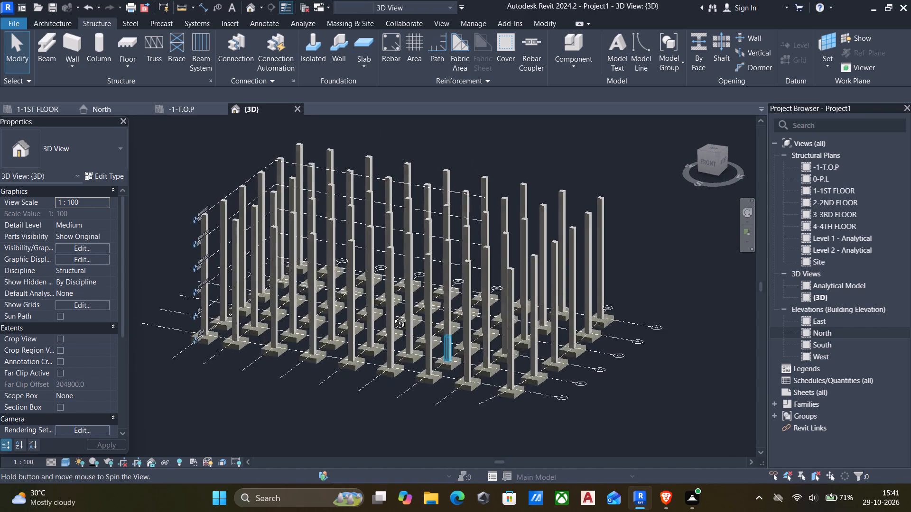
shift+middle_drag(392, 316, 544, 339)
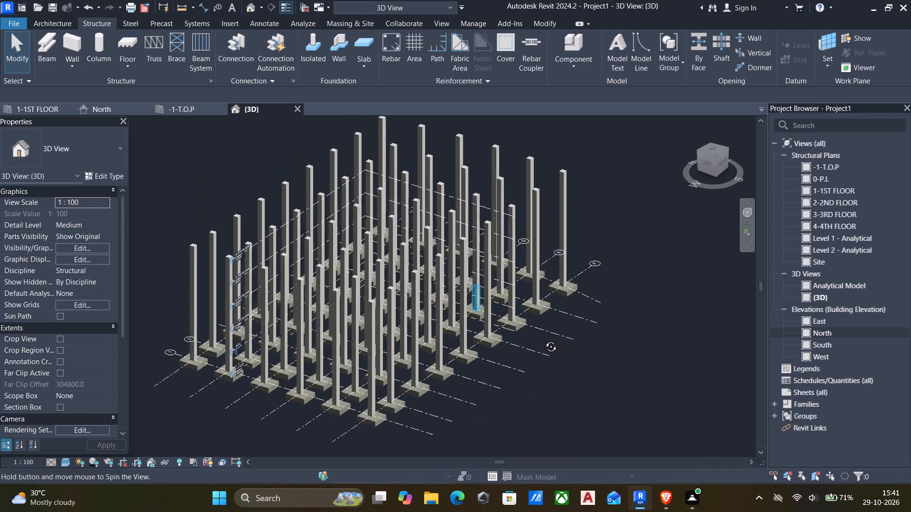
shift+middle_drag(544, 339, 528, 344)
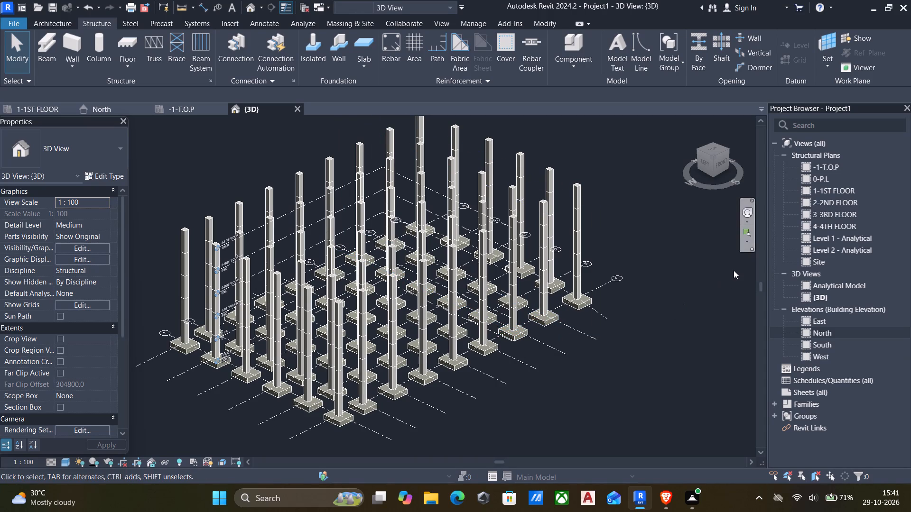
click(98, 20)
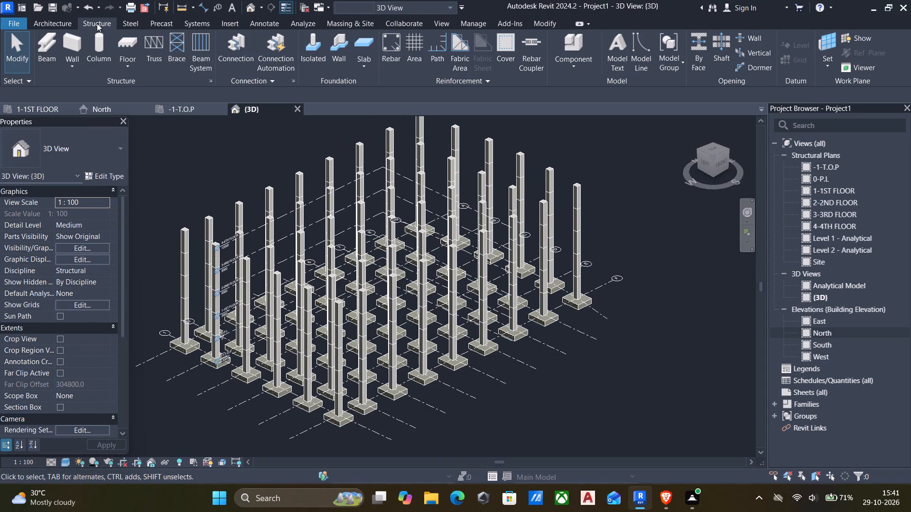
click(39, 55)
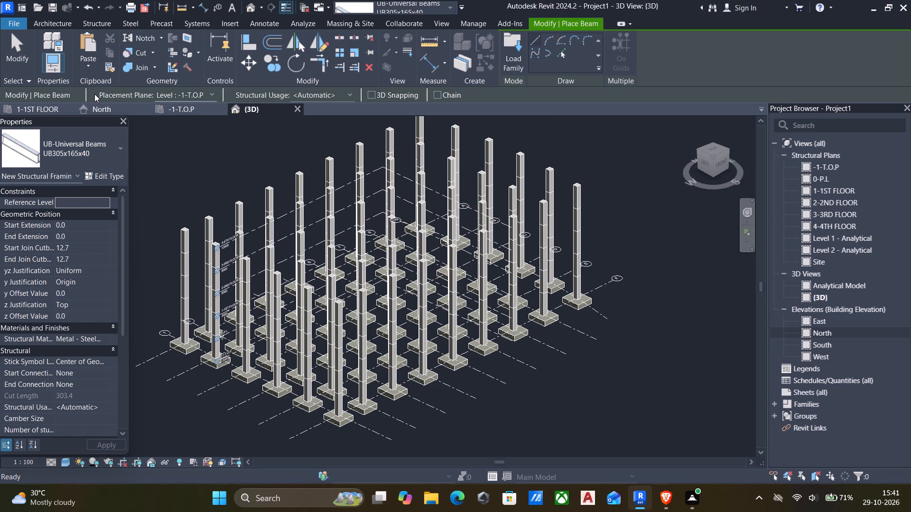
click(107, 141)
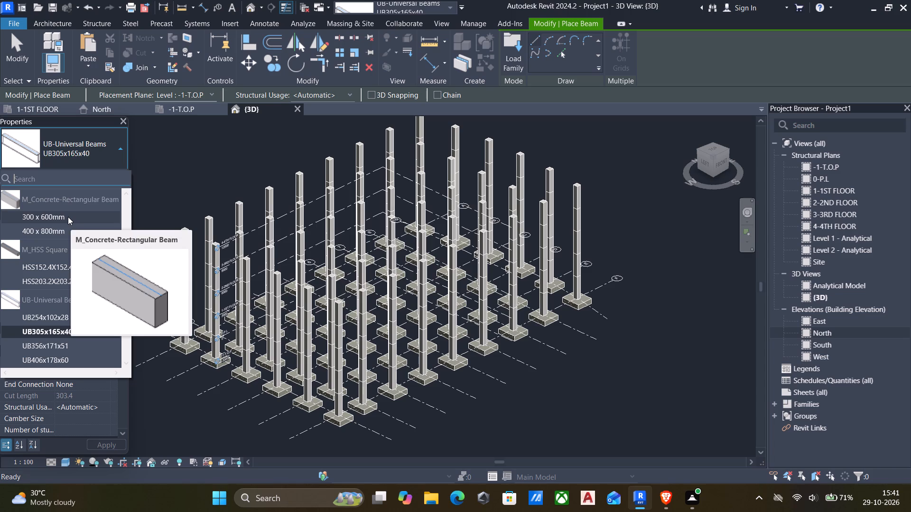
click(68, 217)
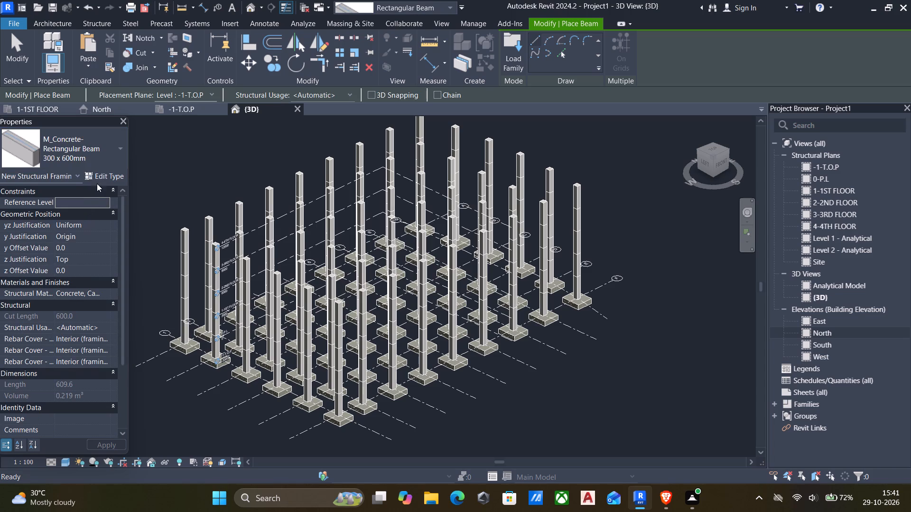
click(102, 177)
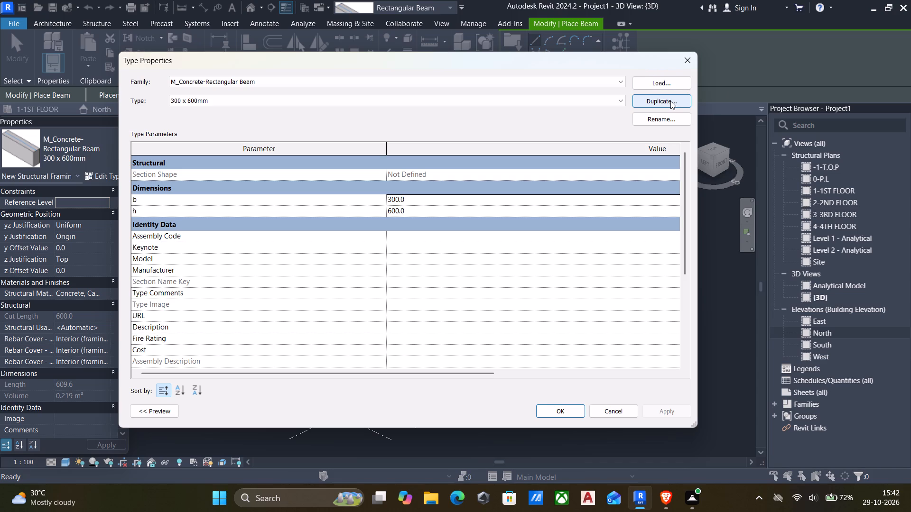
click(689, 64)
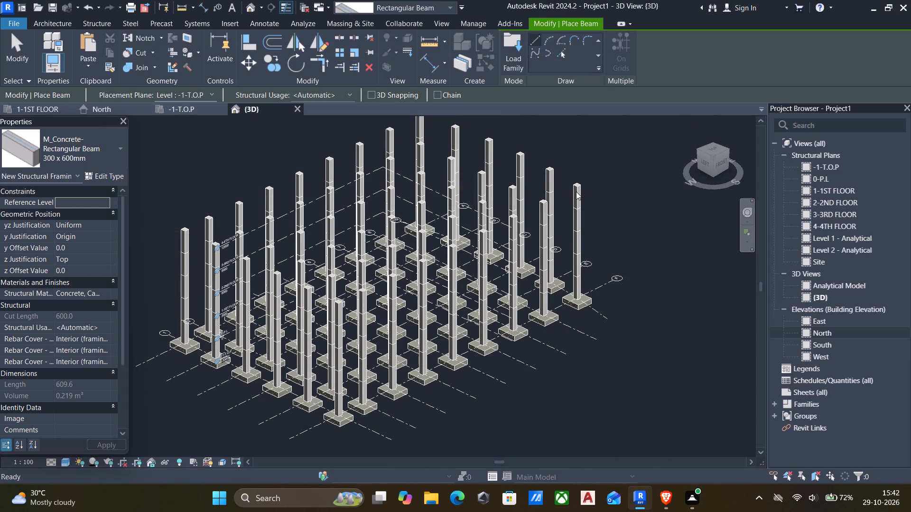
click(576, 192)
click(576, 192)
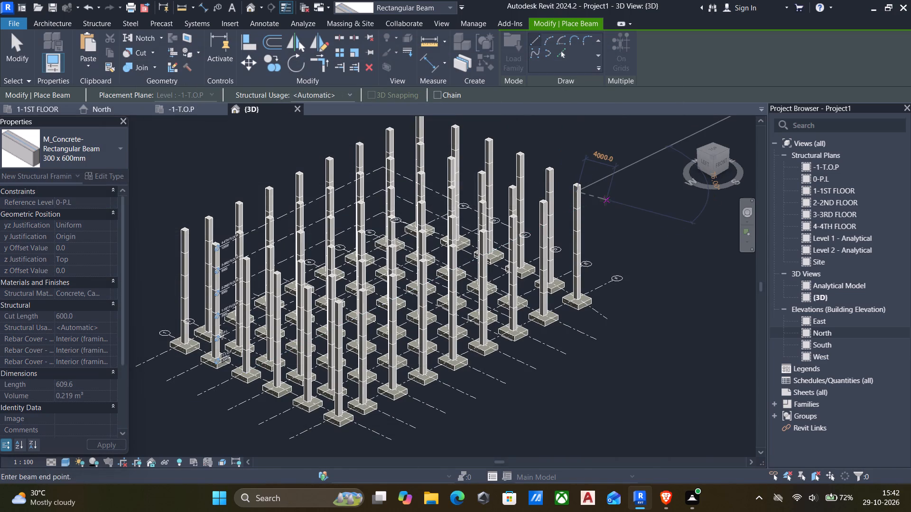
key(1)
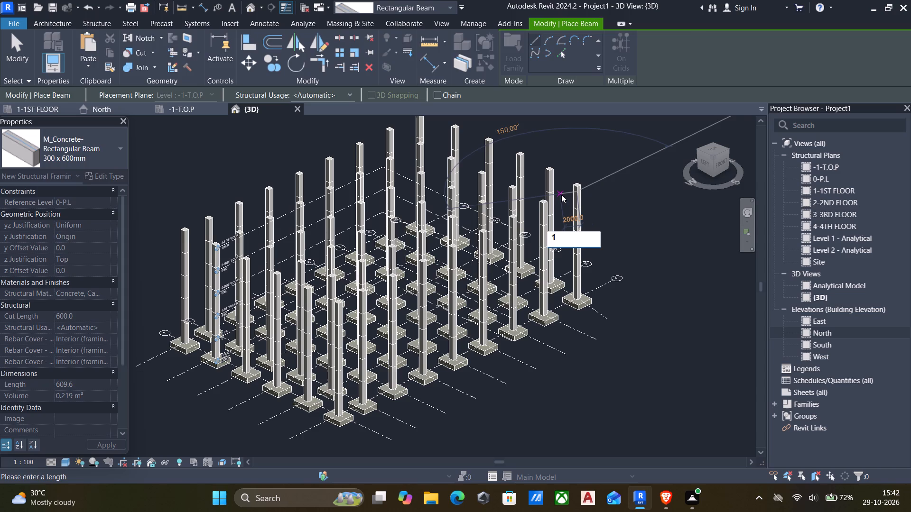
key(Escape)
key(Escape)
Set dimension b of the M_Concrete-Rectangular-Column type 300 x 450mm to 450 mm.
click(575, 195)
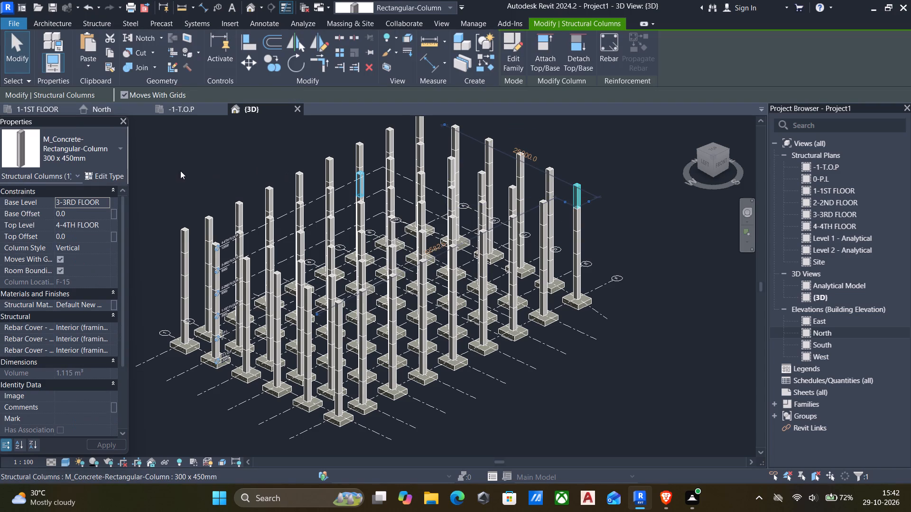
click(109, 175)
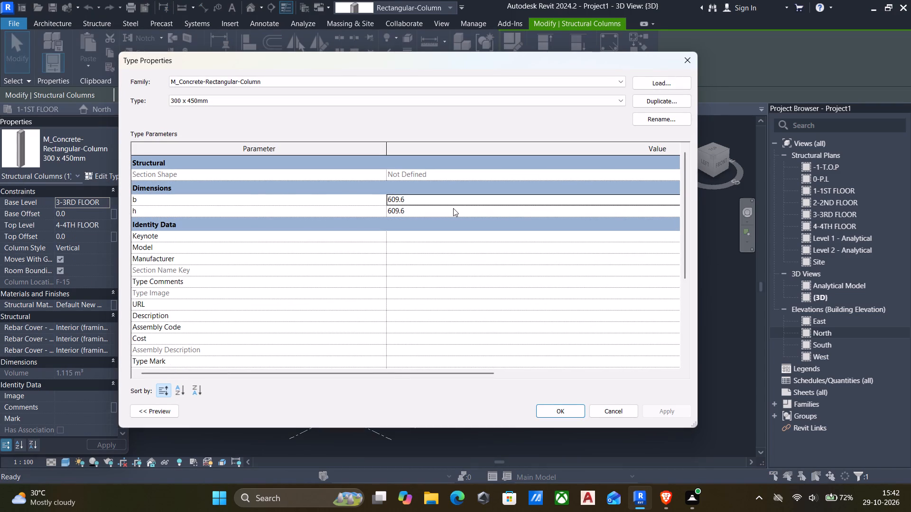
click(429, 203)
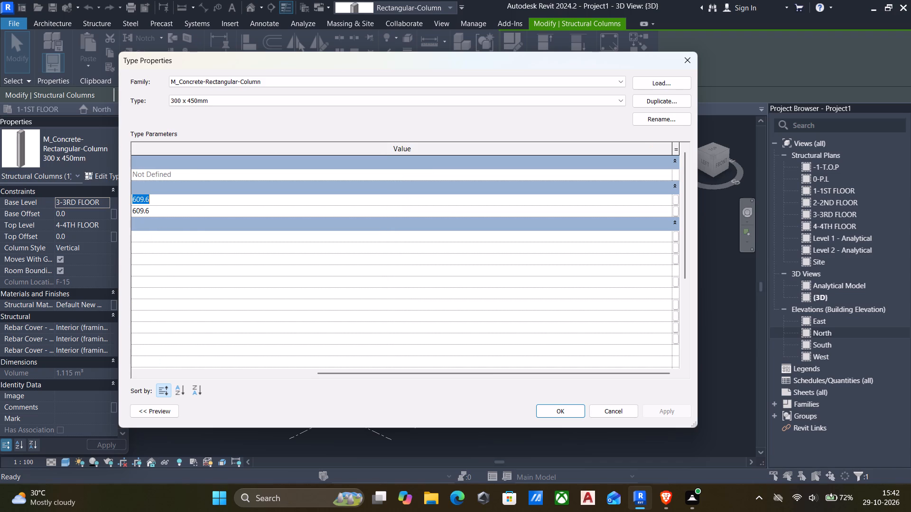
text(450)
key(Return)
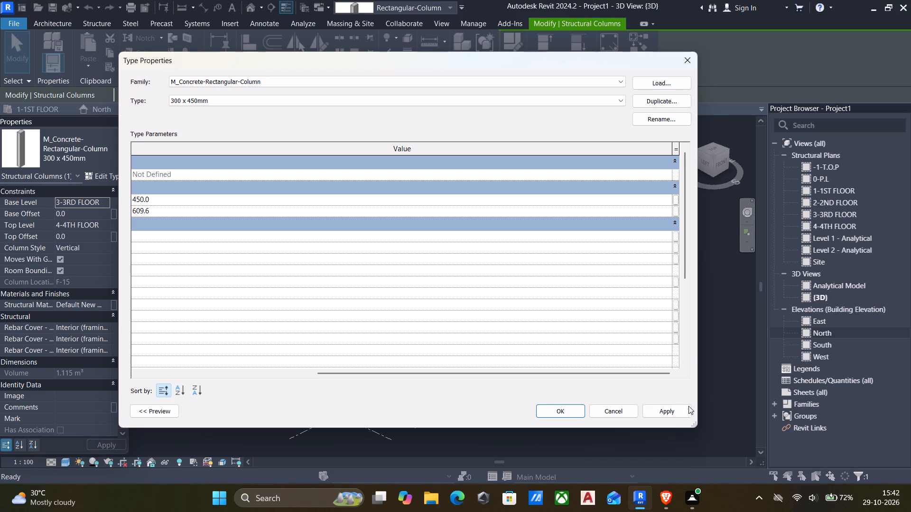
click(682, 408)
click(565, 410)
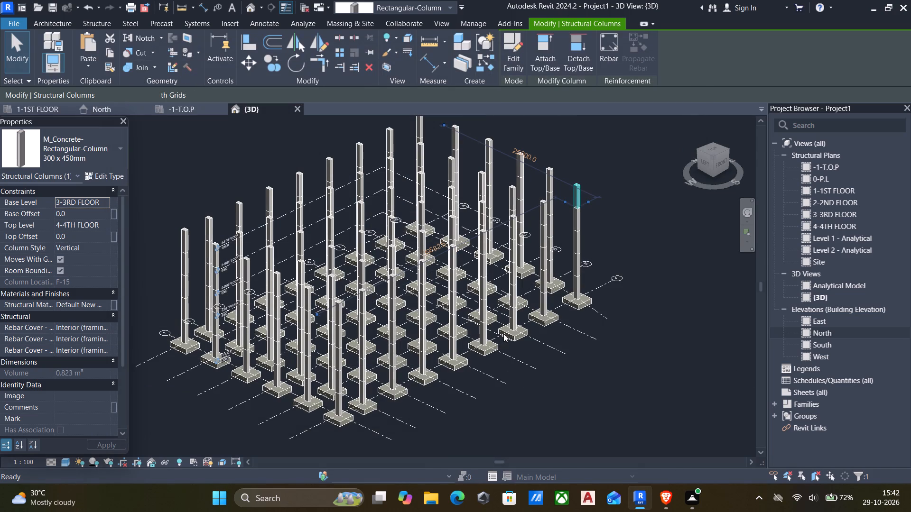
click(661, 296)
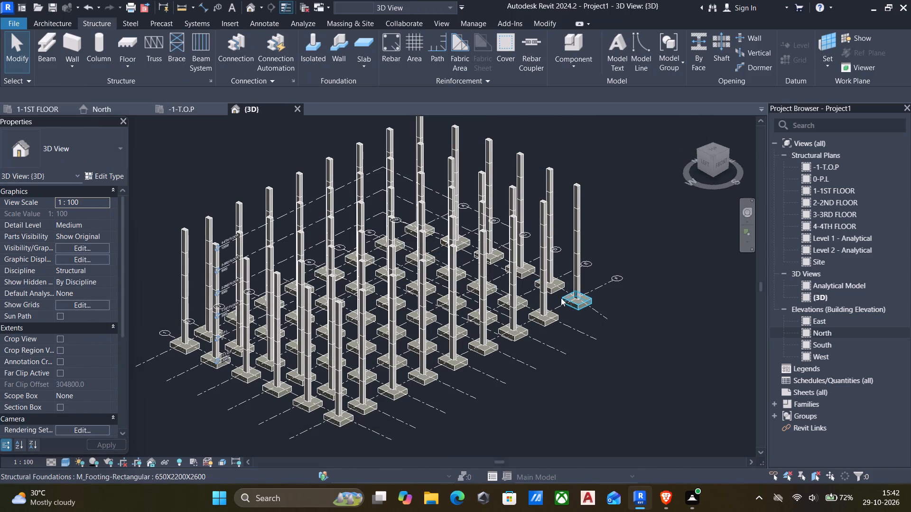
Examine the column grid from directly above and from corner and front angles in the 3D view.
click(711, 146)
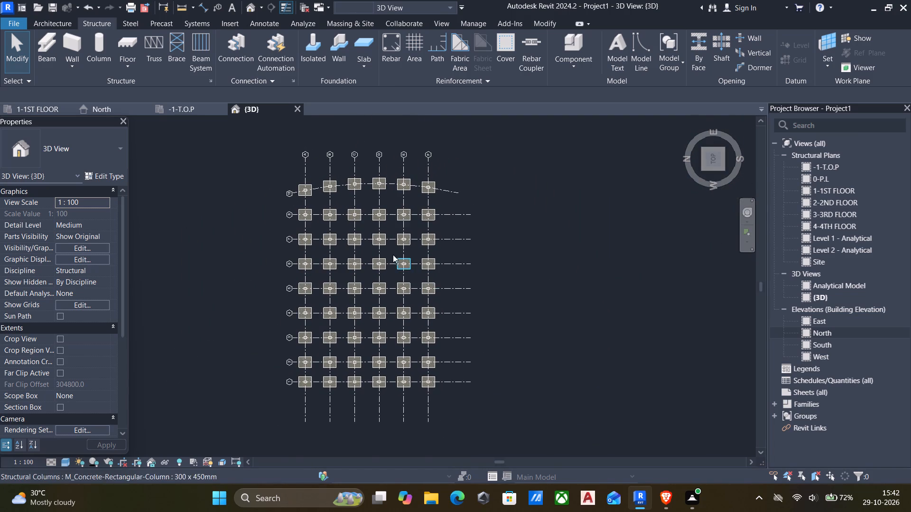
scroll(376, 221, up, 6)
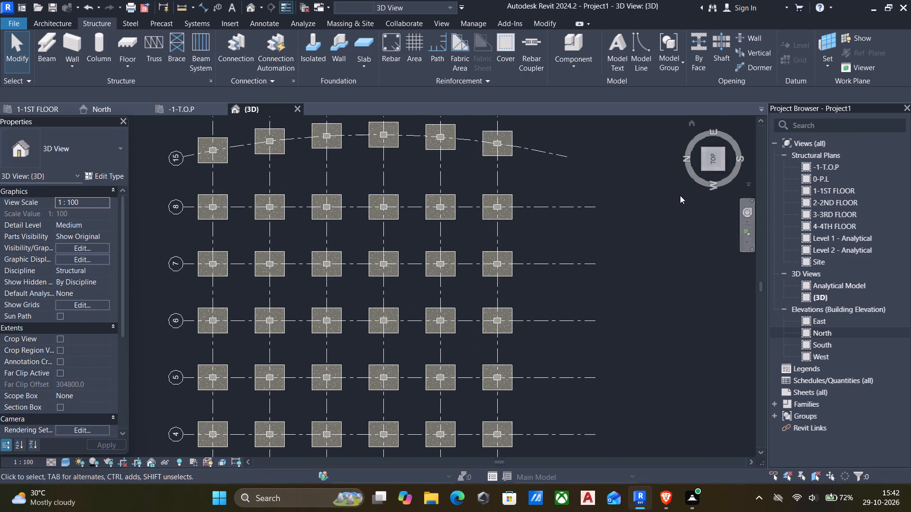
click(723, 148)
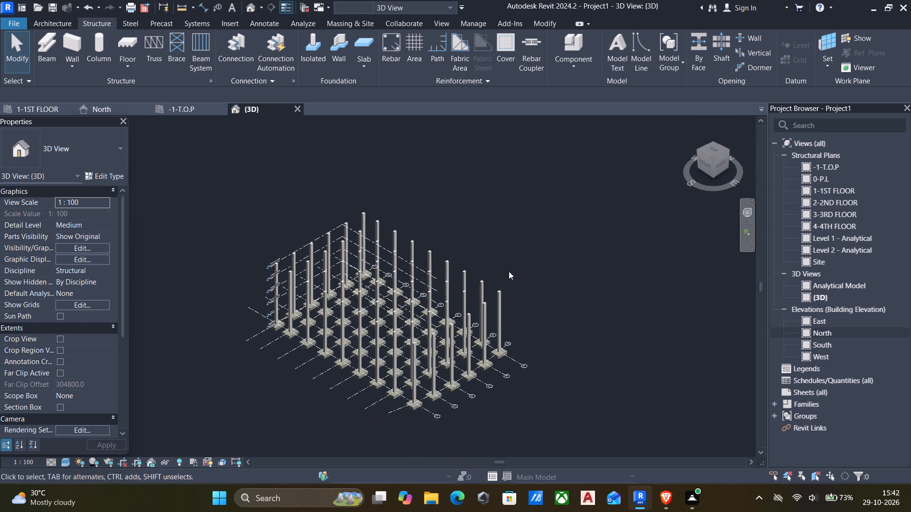
middle_drag(436, 316, 518, 277)
middle_drag(509, 276, 632, 218)
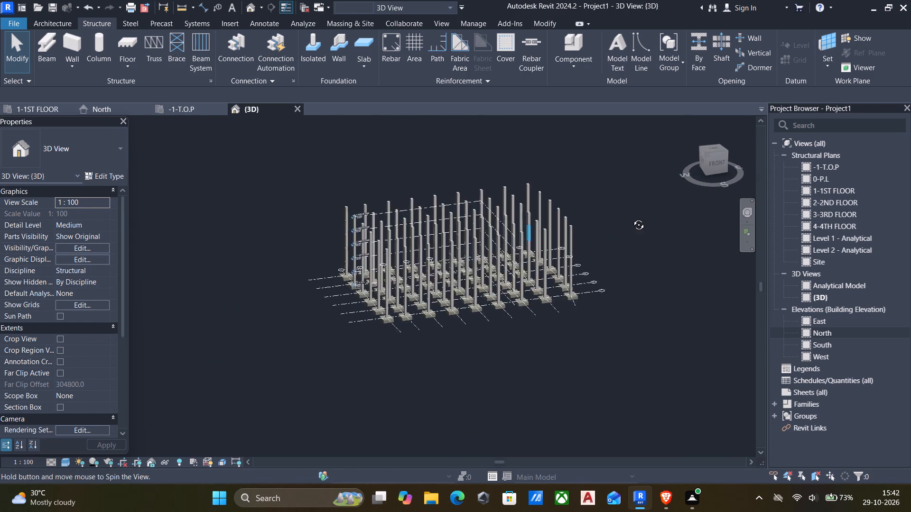
middle_drag(632, 218, 640, 202)
scroll(506, 241, up, 5)
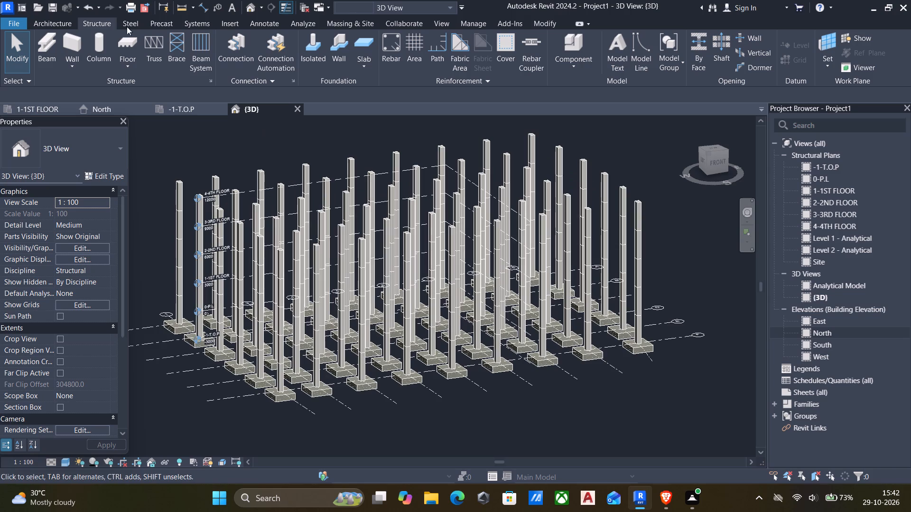
Start the Beam command, dismiss the save reminder, and duplicate the M_Concrete-Rectangular Beam type 300 x 600mm as 550 x 950.
click(45, 36)
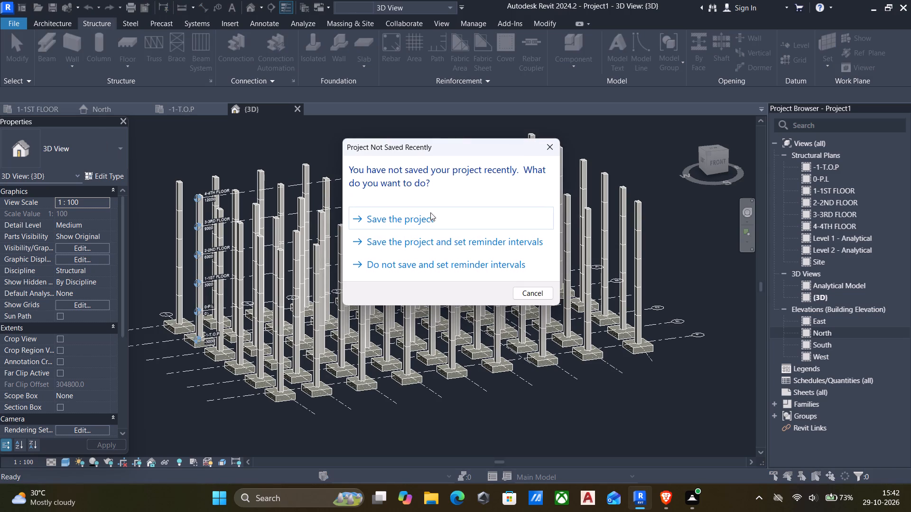
click(552, 144)
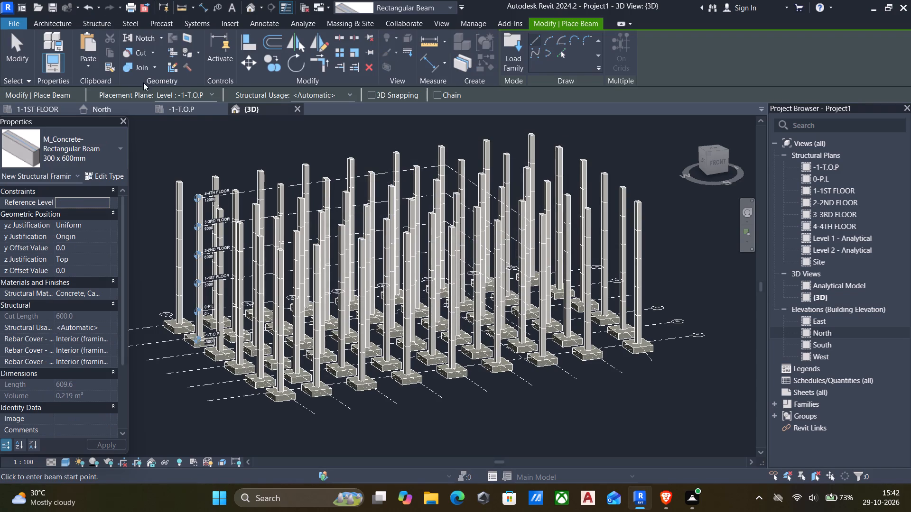
click(110, 174)
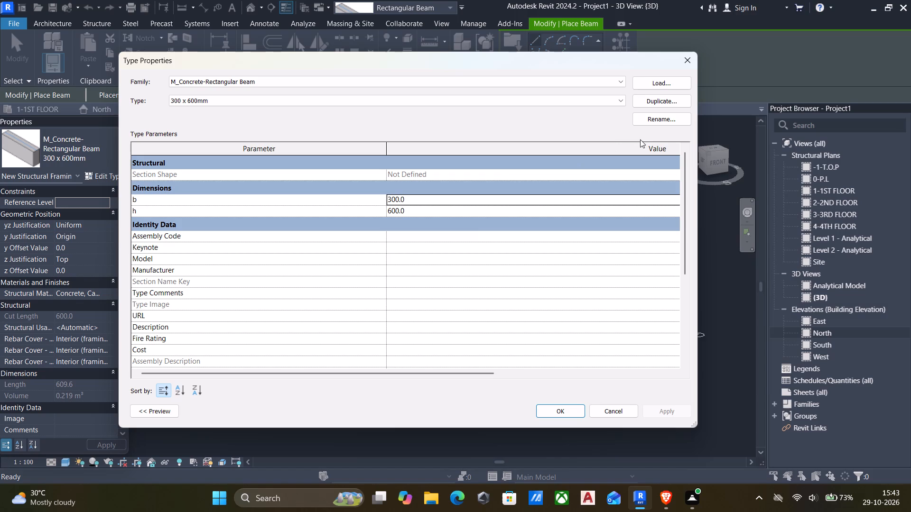
click(658, 100)
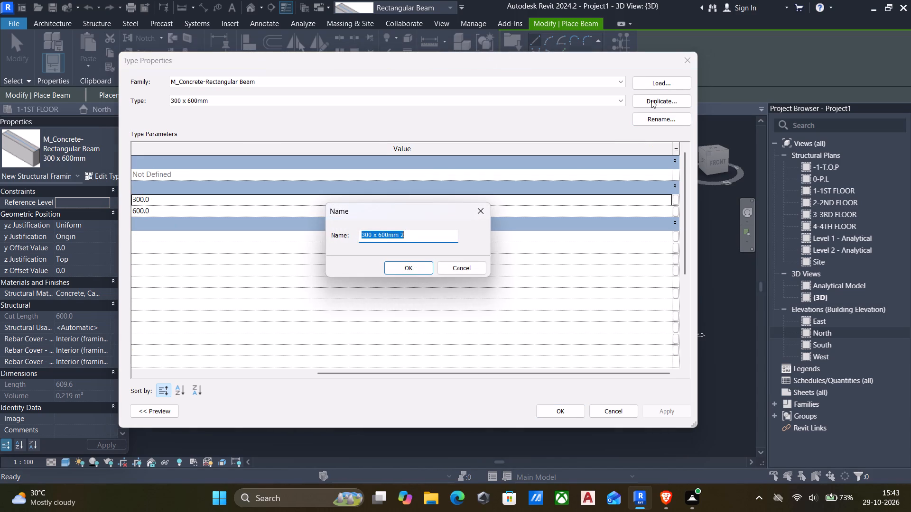
key(BackSpace)
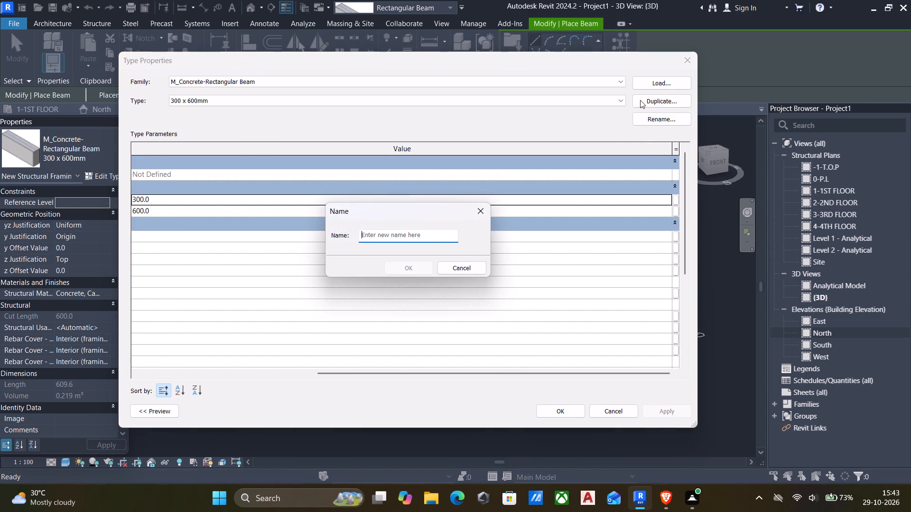
text(550)
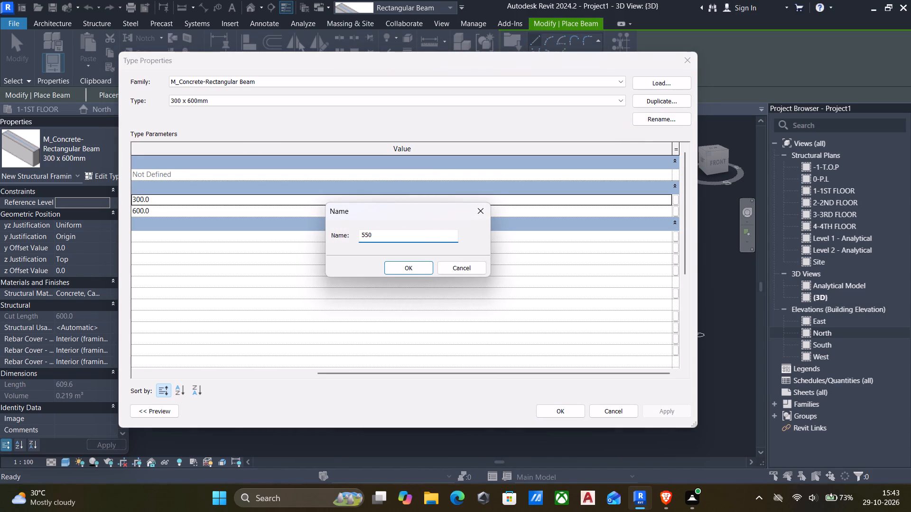
key(space)
text(x)
key(space)
text(950)
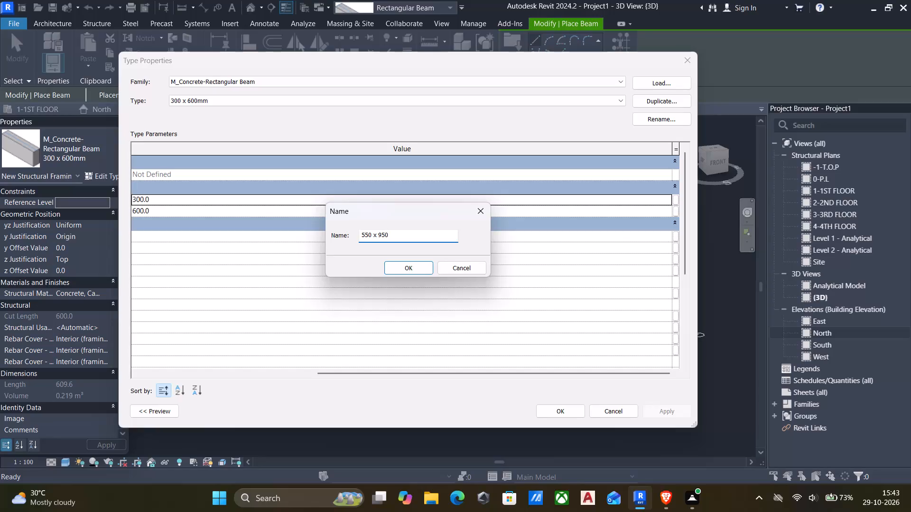
click(404, 269)
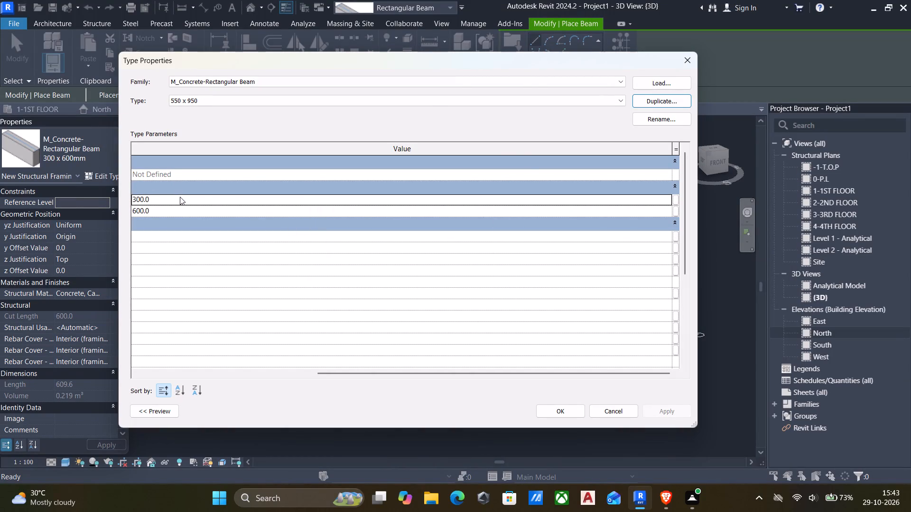
Set the 550 x 950 beam type's dimensions to b 550 mm and h 950 mm.
click(180, 197)
text(550)
click(162, 208)
text(950)
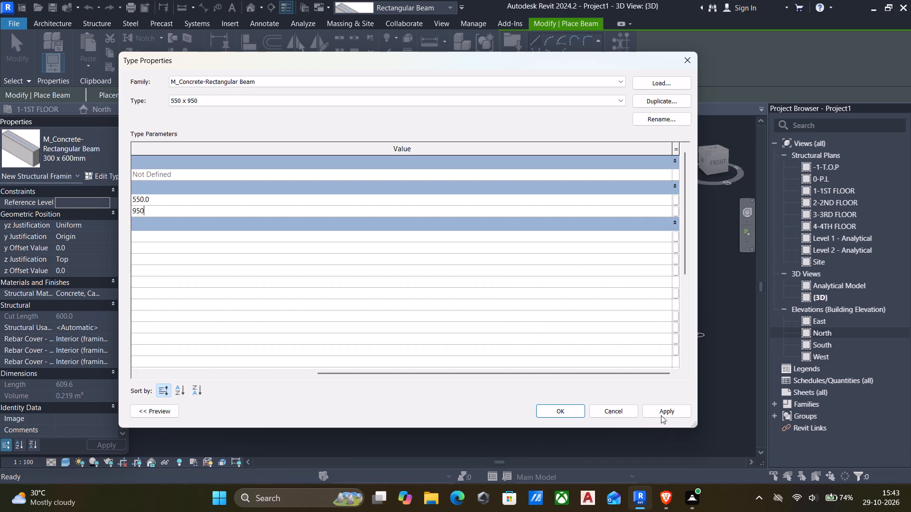
click(664, 408)
click(576, 405)
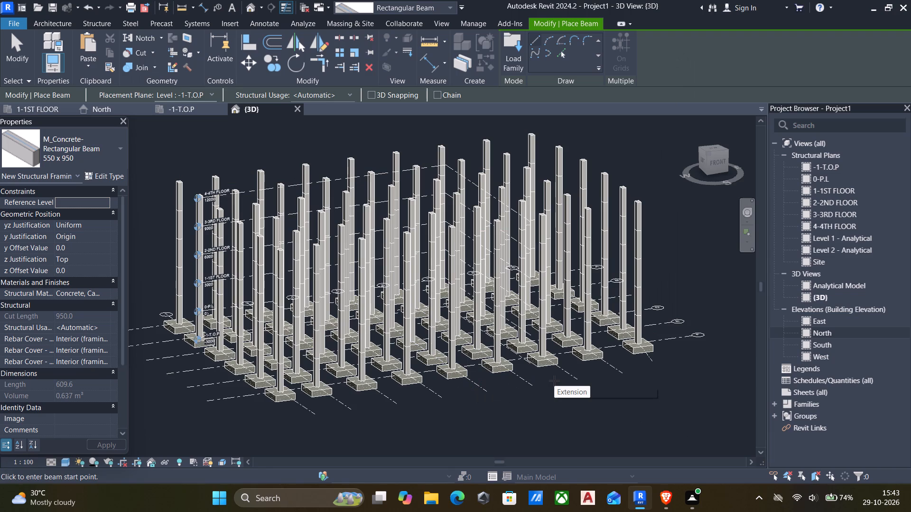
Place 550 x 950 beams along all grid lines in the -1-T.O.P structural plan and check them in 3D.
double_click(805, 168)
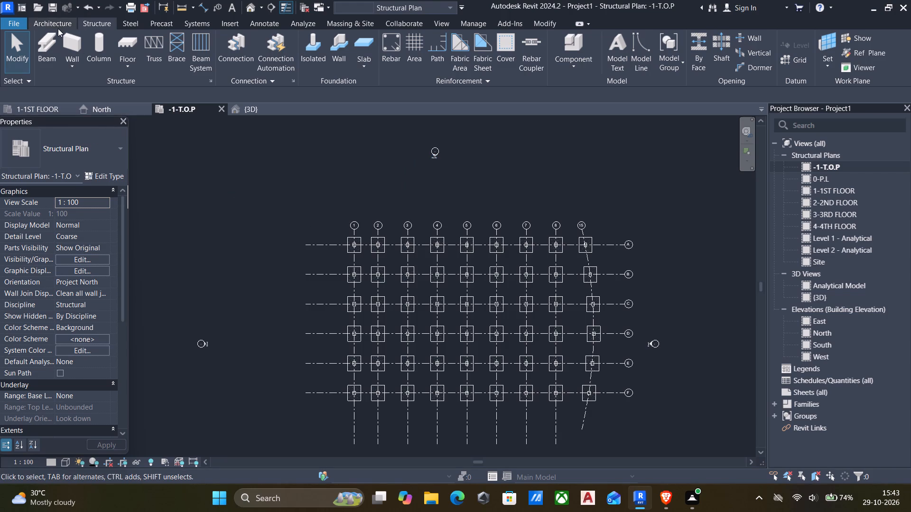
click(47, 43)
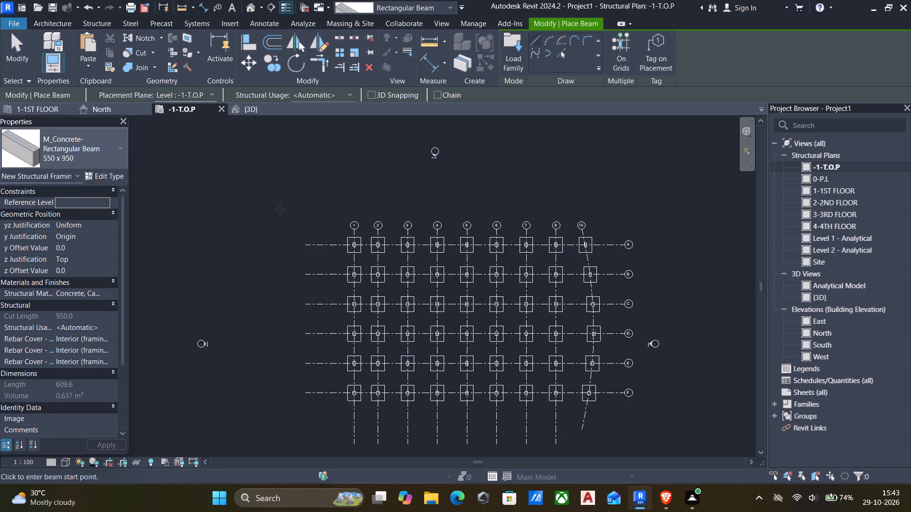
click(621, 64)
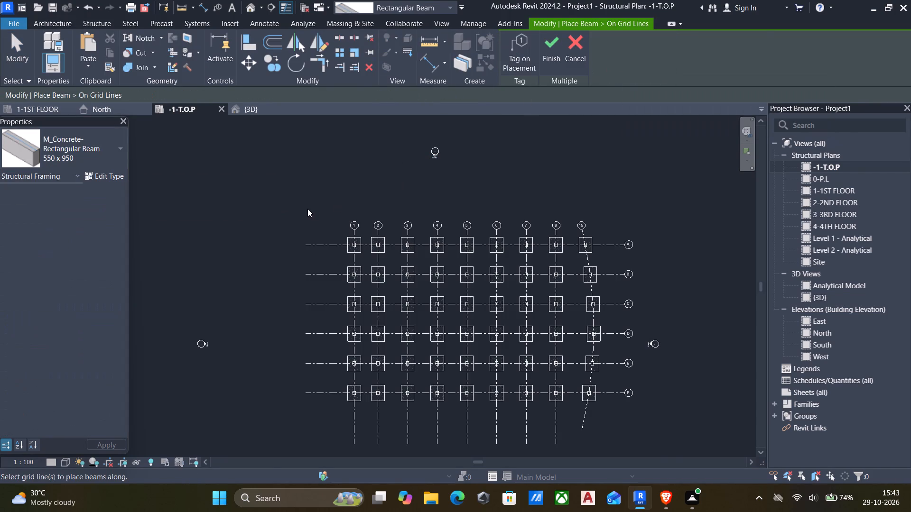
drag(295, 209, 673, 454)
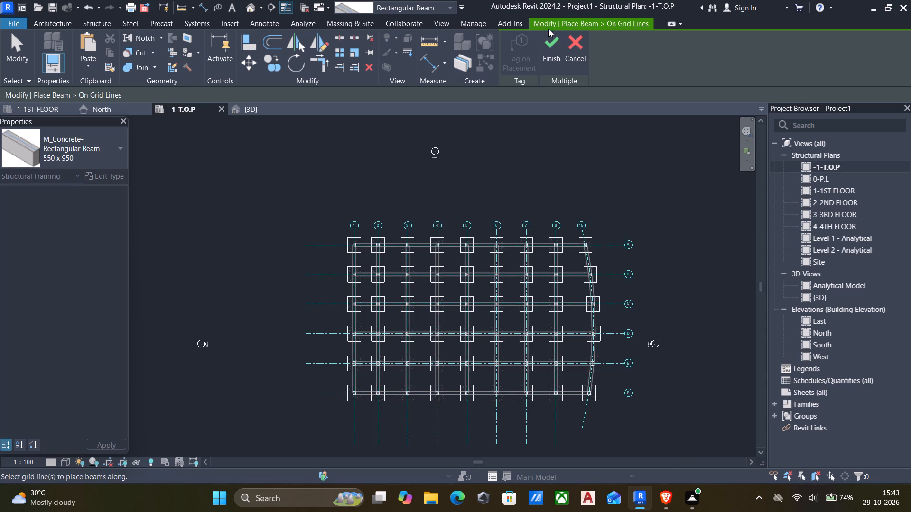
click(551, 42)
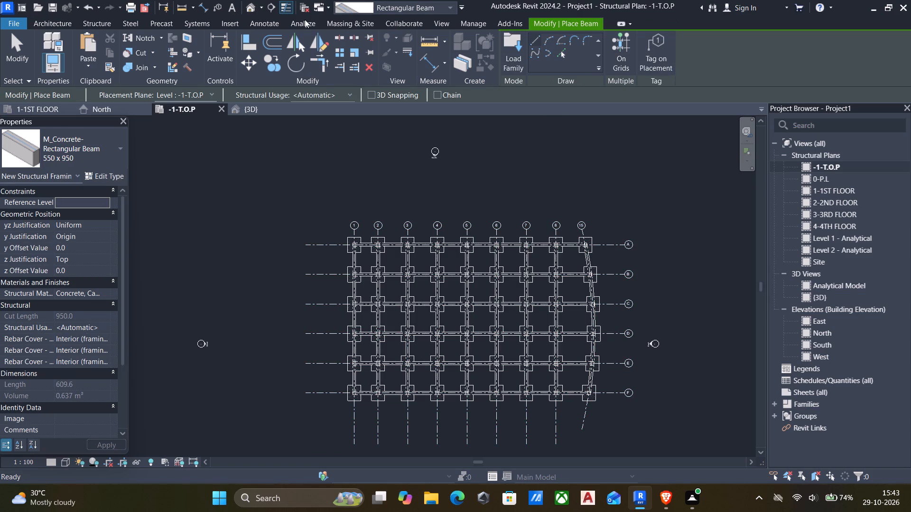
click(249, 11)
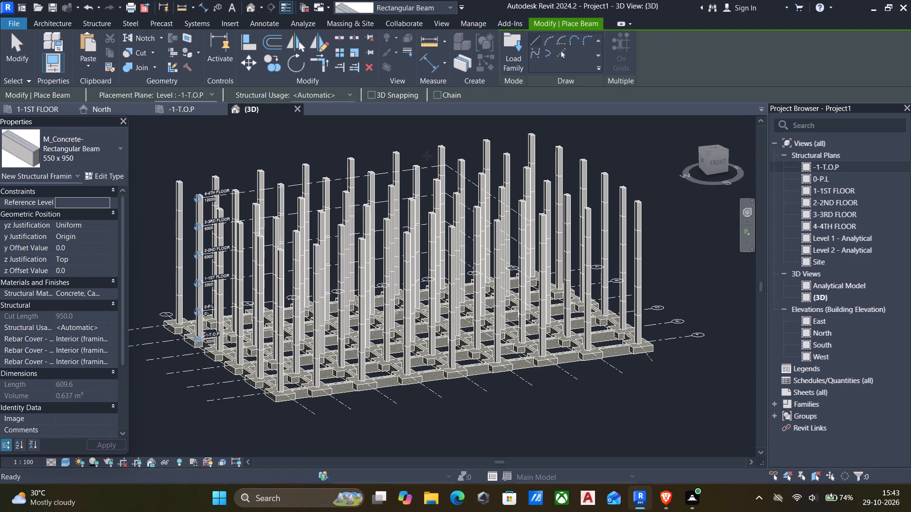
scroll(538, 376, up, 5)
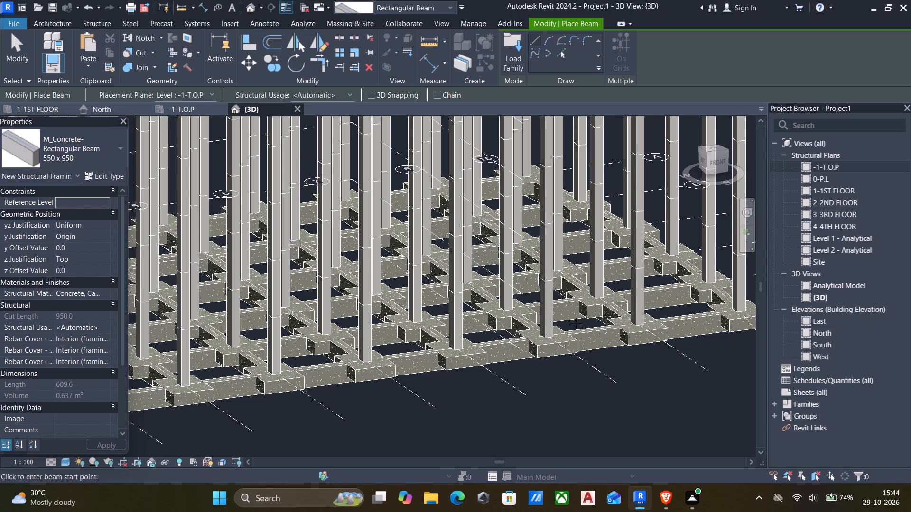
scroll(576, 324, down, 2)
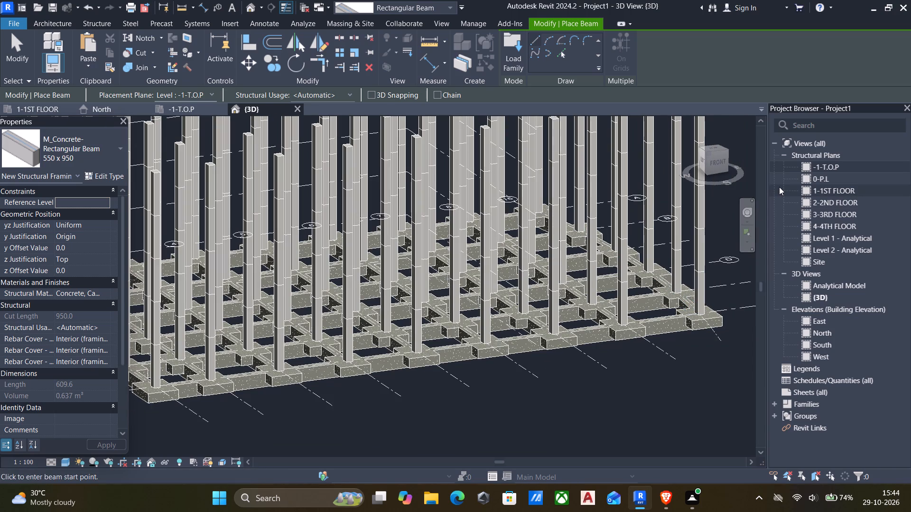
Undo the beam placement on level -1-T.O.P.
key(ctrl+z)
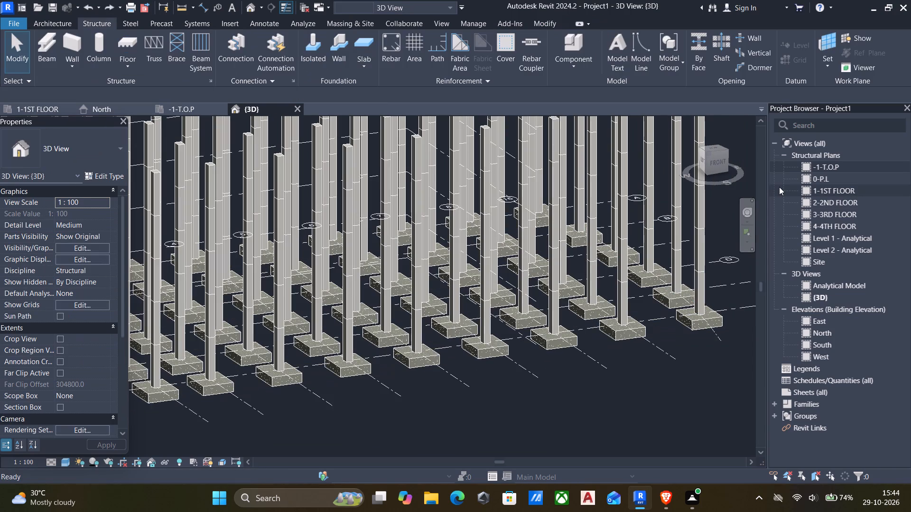
Place 550 x 950 concrete beams along all grid lines in the 0-P.L structural plan.
double_click(806, 180)
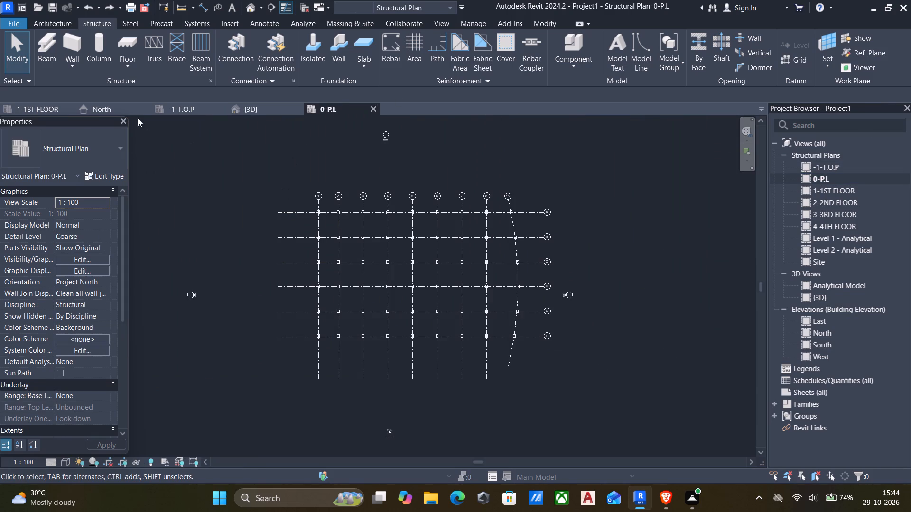
click(41, 41)
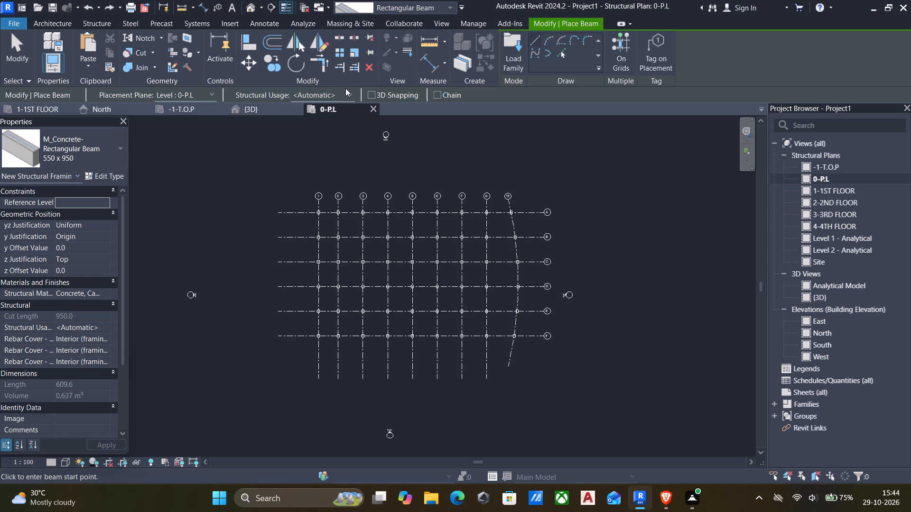
click(617, 50)
drag(249, 170, 621, 384)
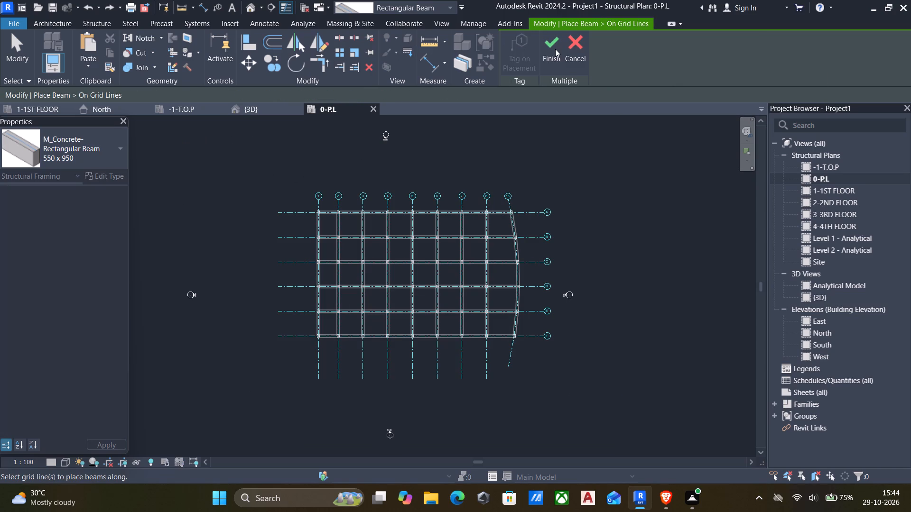
click(556, 49)
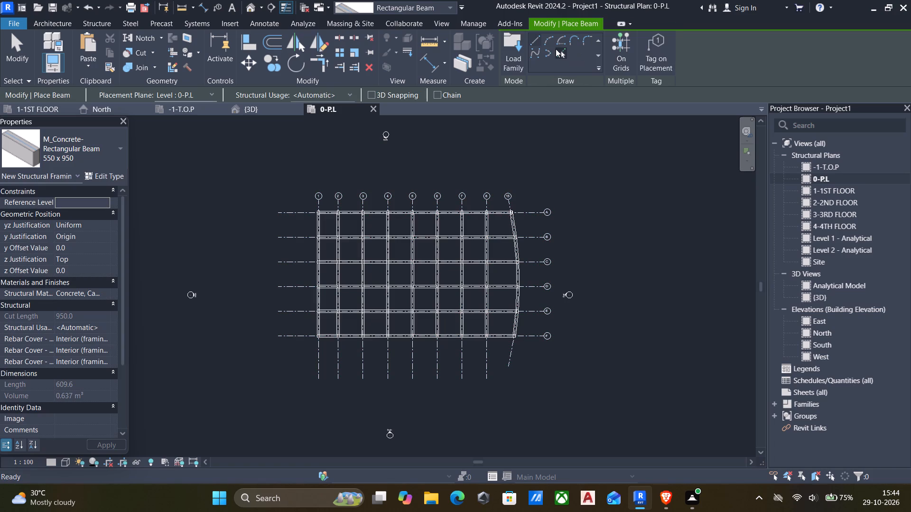
Examine the 0-P.L beam framing against the columns and footings in 3D from front and corner angles, and end beam placement.
click(252, 13)
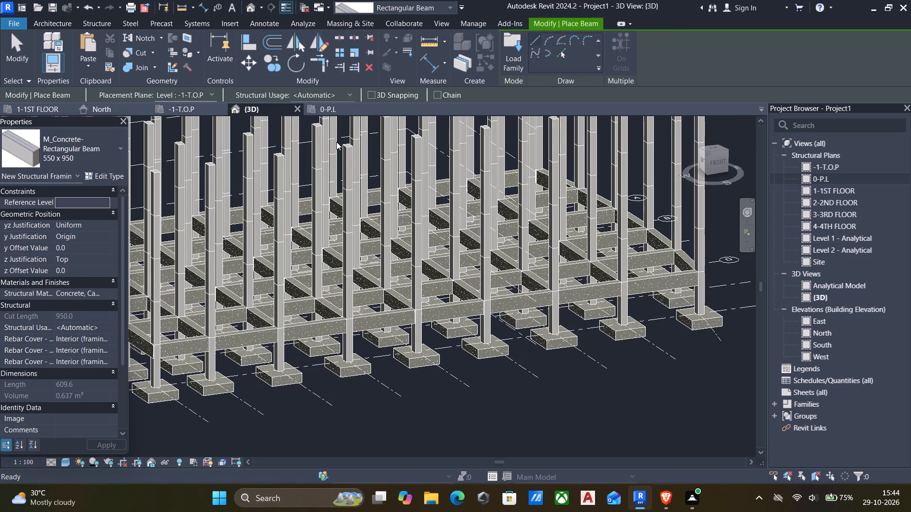
scroll(512, 310, down, 1)
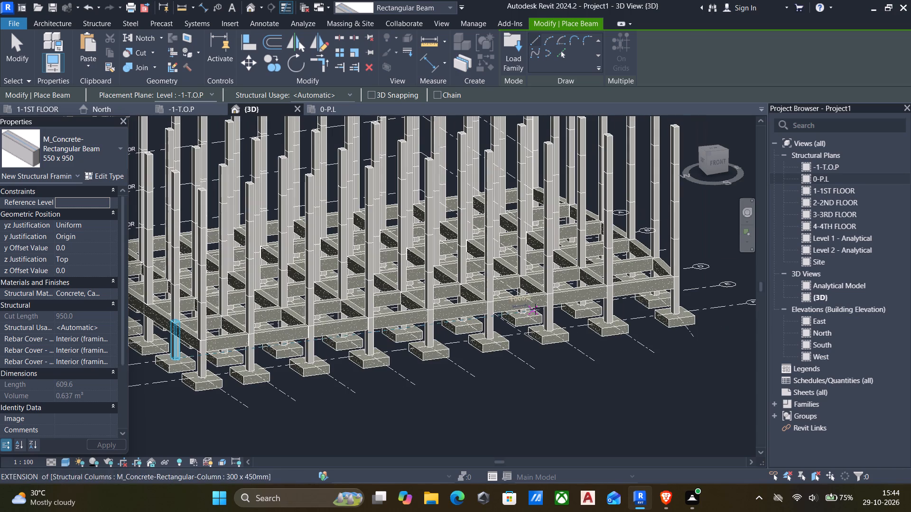
scroll(542, 305, down, 1)
shift+middle_drag(548, 305, 473, 329)
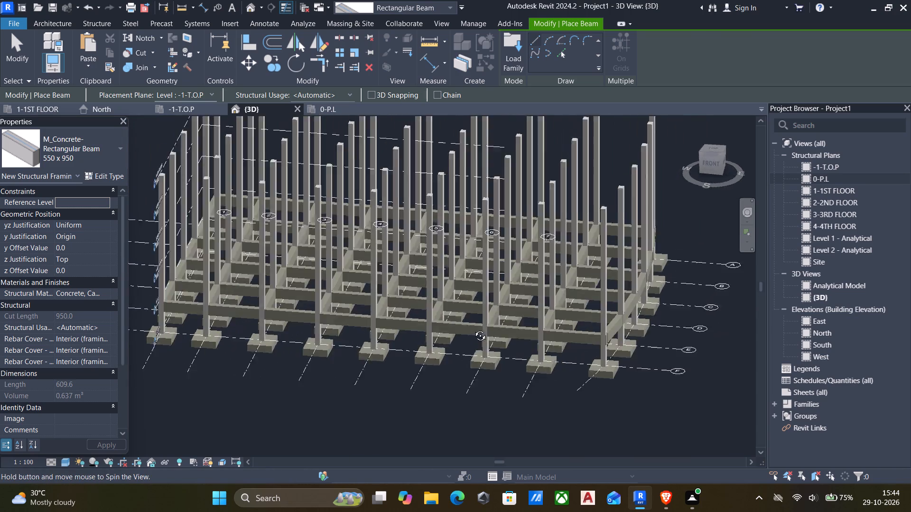
shift+middle_drag(473, 329, 513, 239)
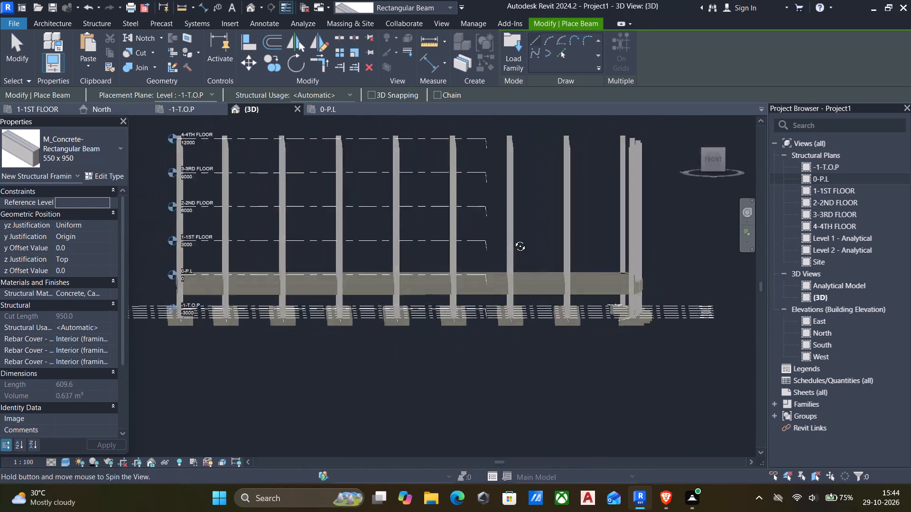
shift+middle_drag(513, 239, 510, 293)
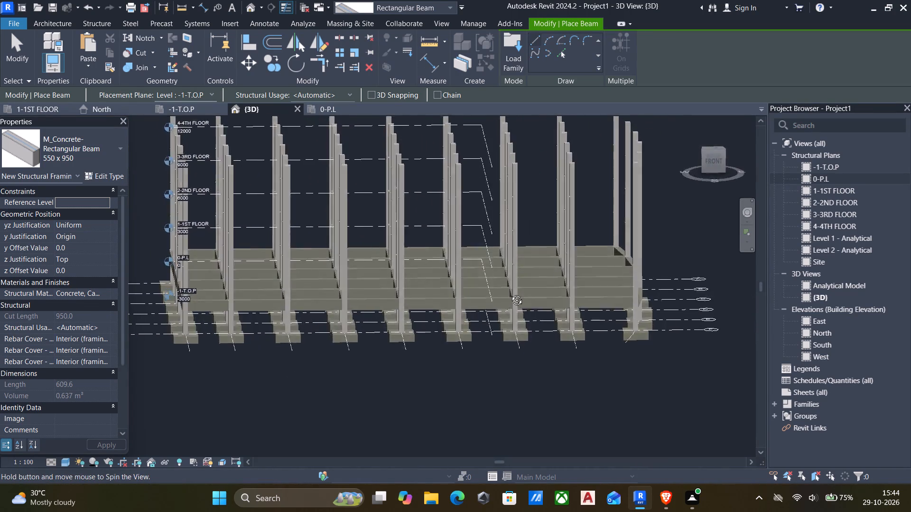
shift+middle_drag(510, 293, 605, 299)
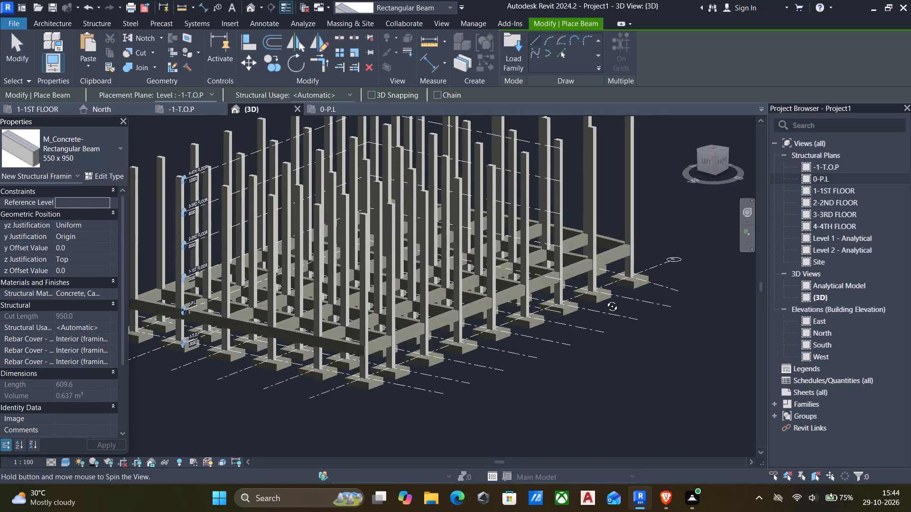
shift+middle_drag(605, 299, 506, 269)
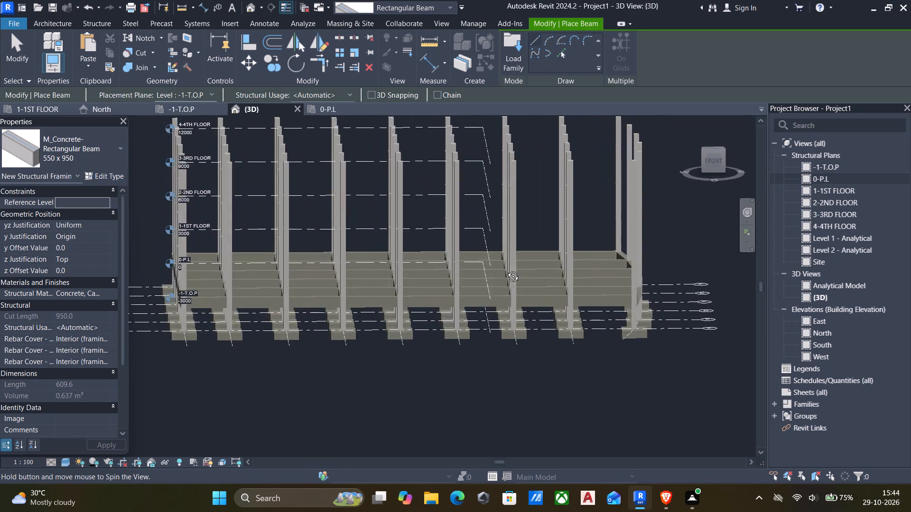
shift+middle_drag(506, 269, 483, 251)
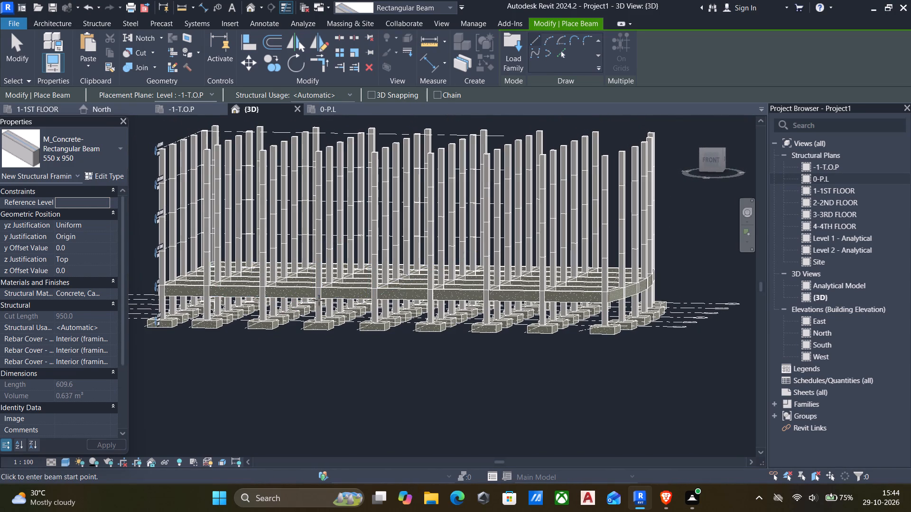
key(Escape)
key(Escape)
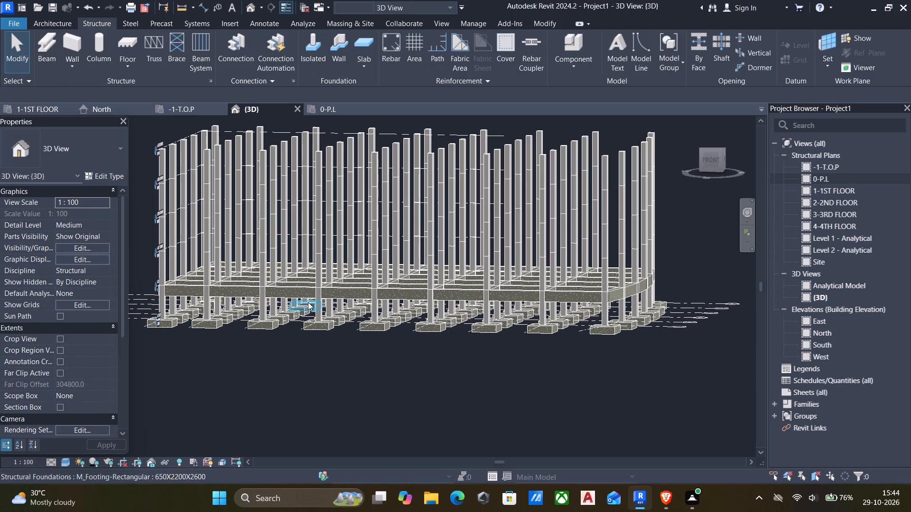
Copy all 550 x 950 beams on 0-P.L and paste them aligned to levels 1-1ST FLOOR through 4-4TH FLOOR.
click(309, 289)
text(sa)
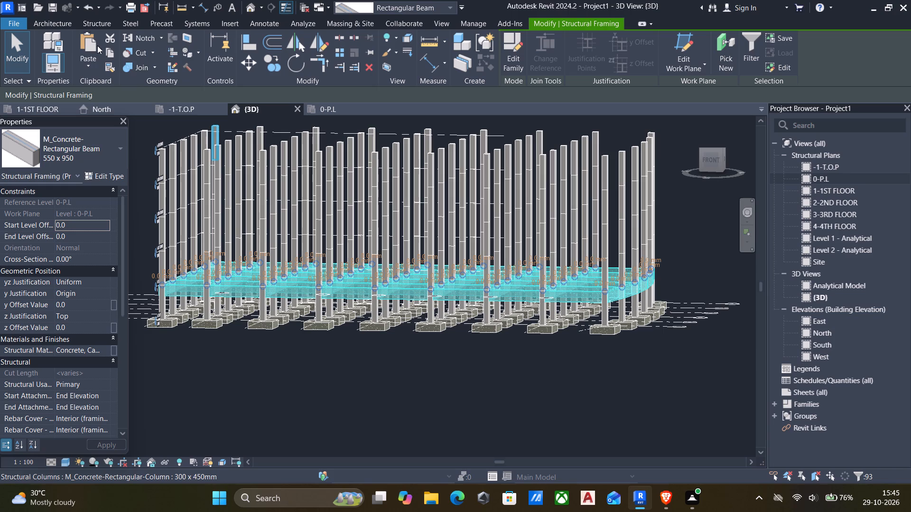
click(108, 52)
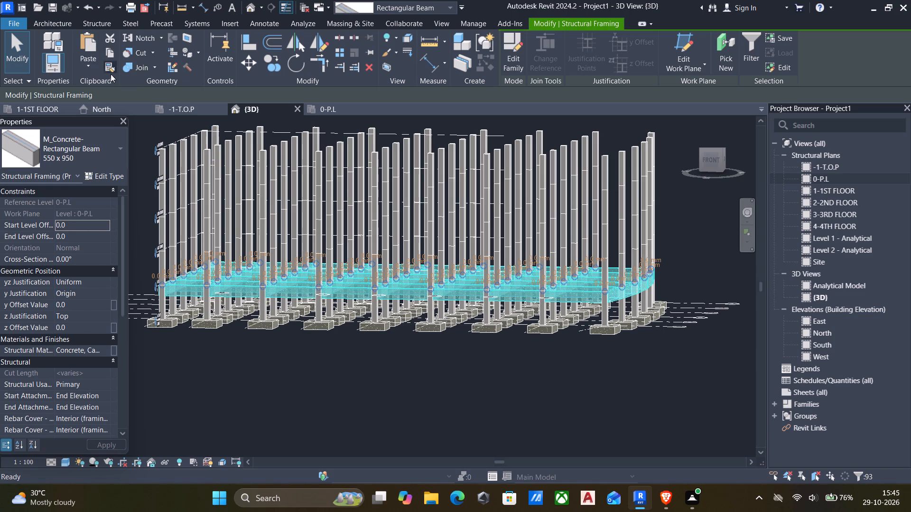
click(88, 64)
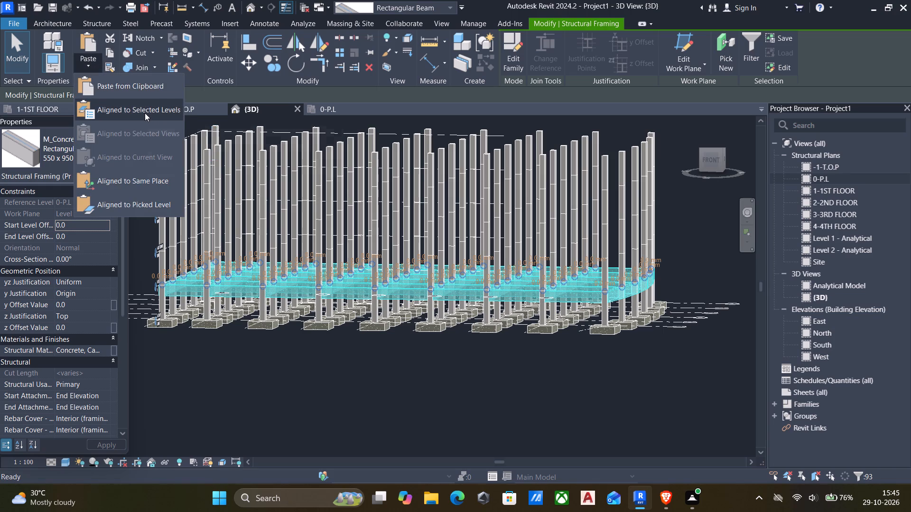
click(131, 105)
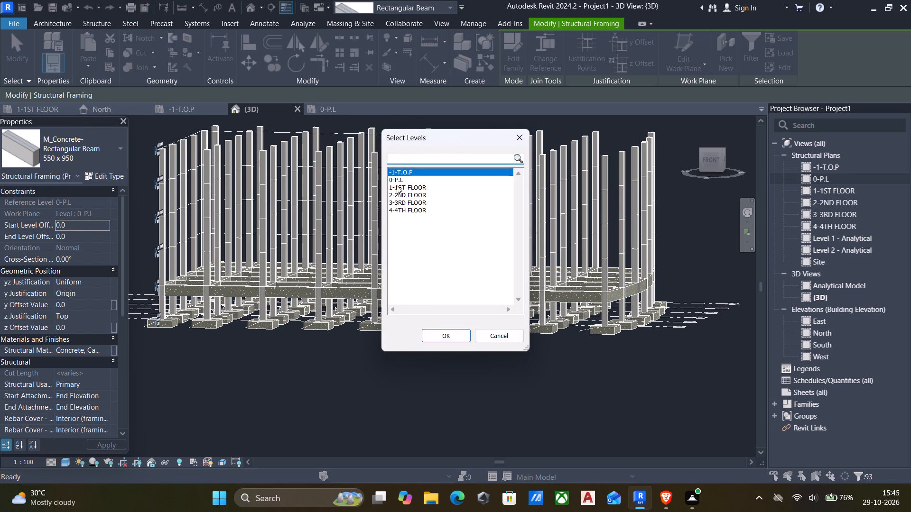
click(397, 185)
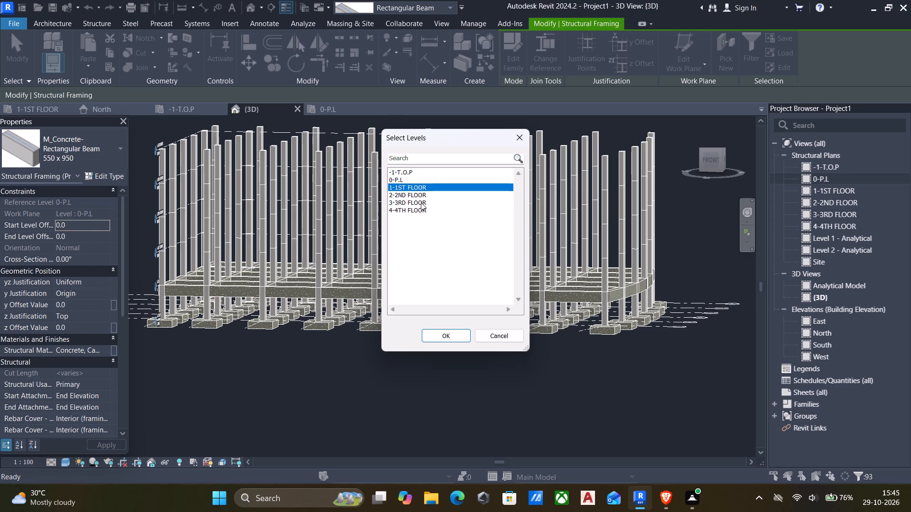
shift+click(407, 212)
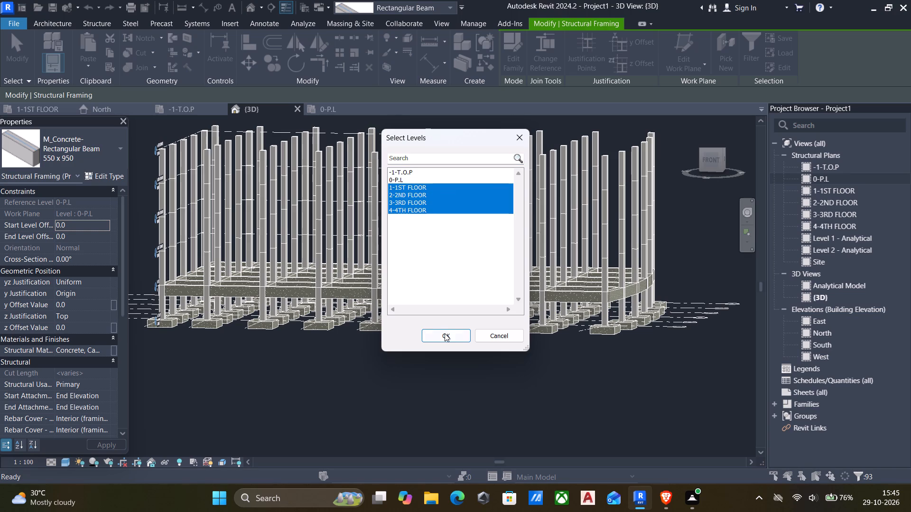
click(447, 333)
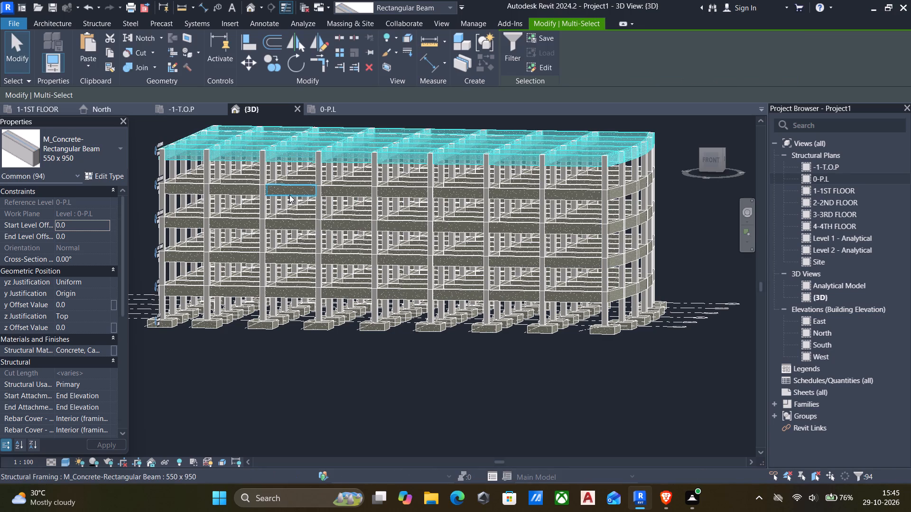
key(Escape)
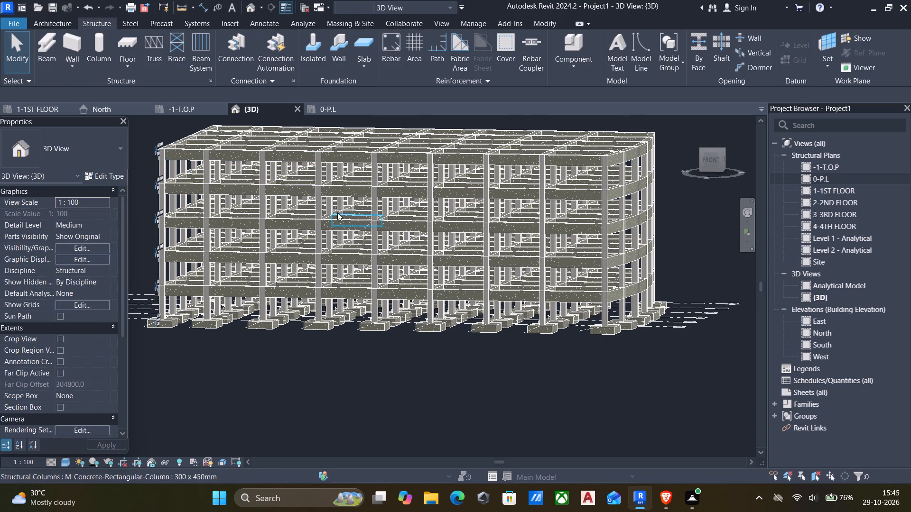
Examine the multi-storey beam and column frame in 3D from above, below and the corners.
scroll(370, 223, down, 2)
shift+middle_drag(370, 223, 328, 247)
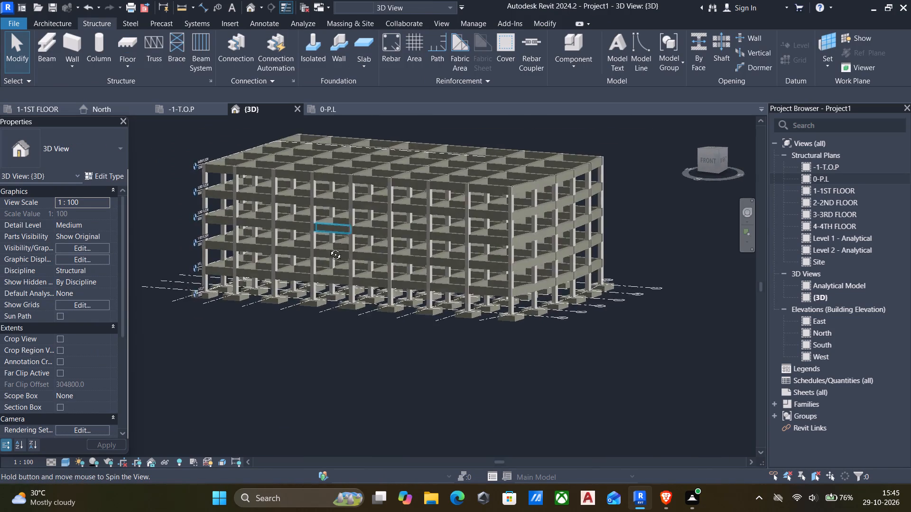
shift+middle_drag(328, 247, 289, 370)
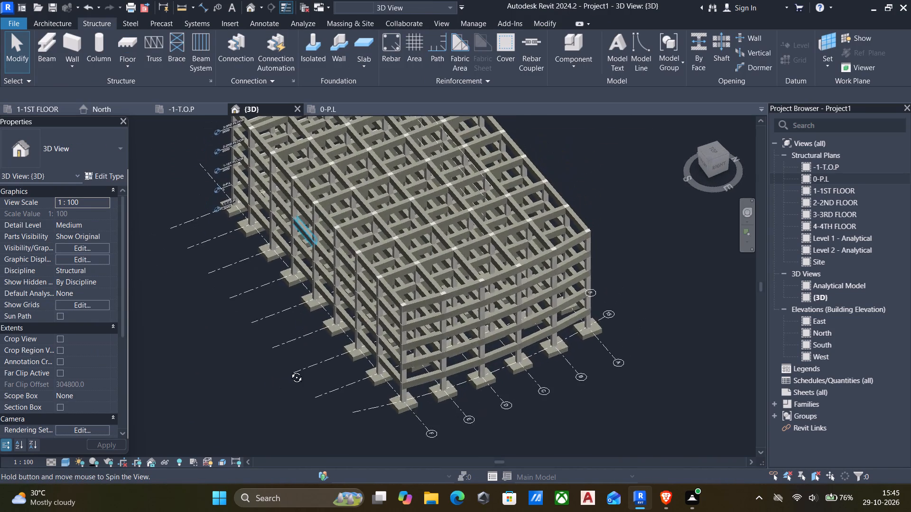
shift+middle_drag(289, 370, 495, 94)
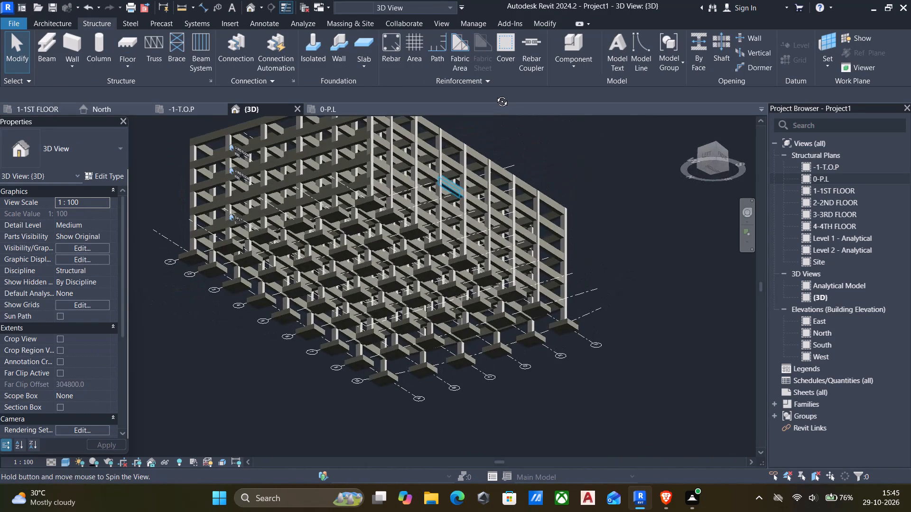
shift+middle_drag(495, 94, 288, 289)
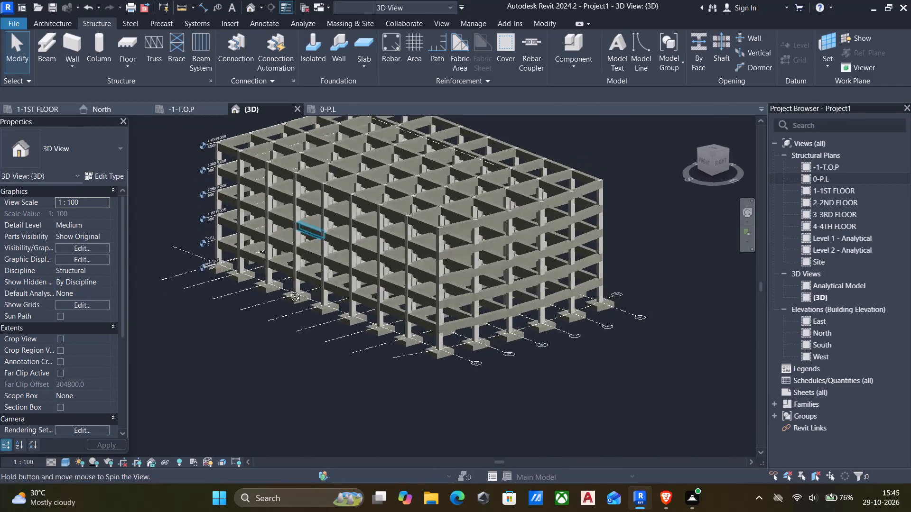
shift+middle_drag(288, 289, 466, 255)
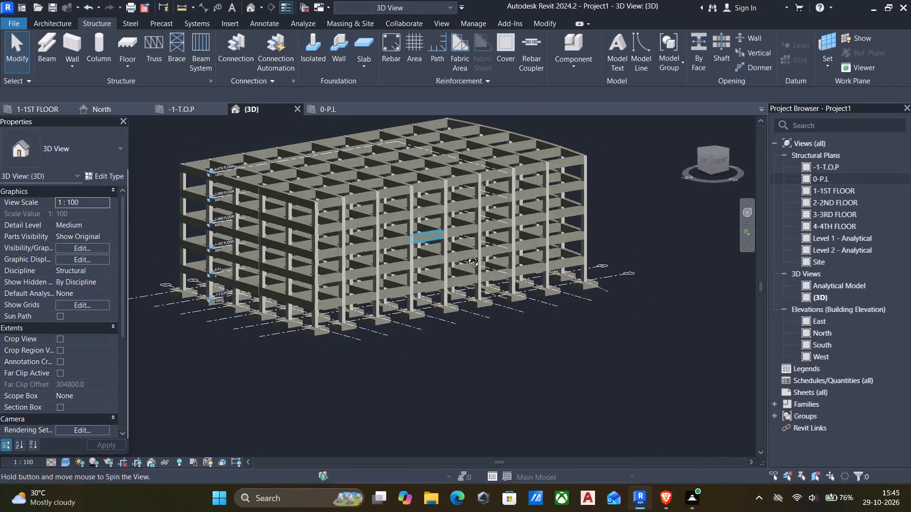
shift+middle_drag(466, 255, 493, 241)
Set the structural material of all 550 x 950 beams in the model to Default New Material.
scroll(388, 186, up, 5)
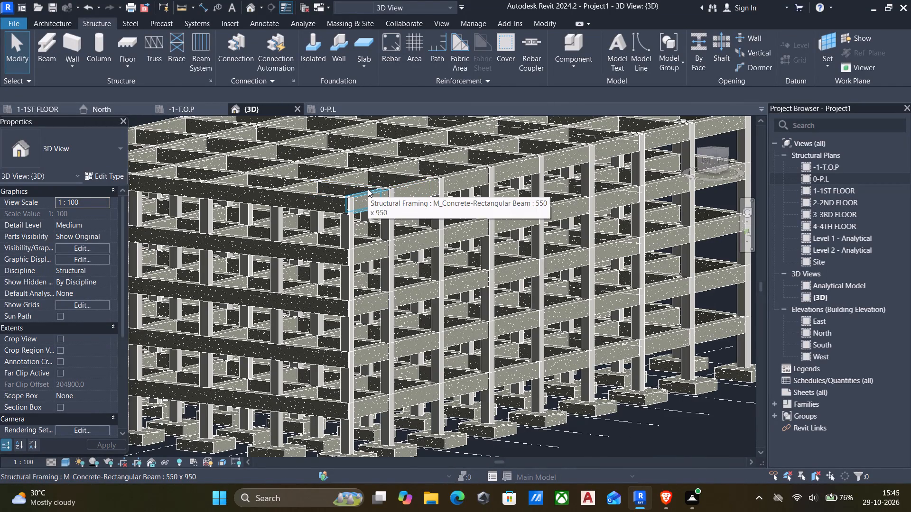
click(368, 189)
text(sa)
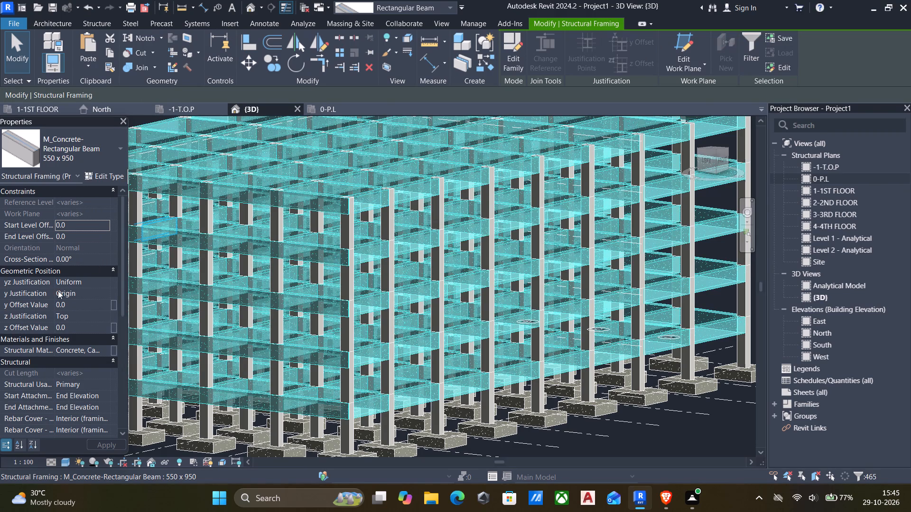
scroll(80, 235, up, 5)
scroll(46, 268, up, 5)
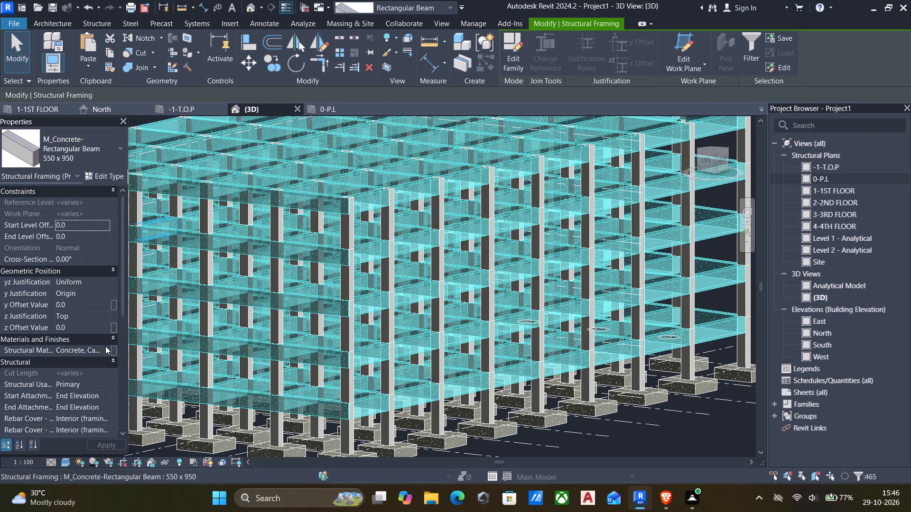
click(105, 346)
scroll(135, 252, down, 3)
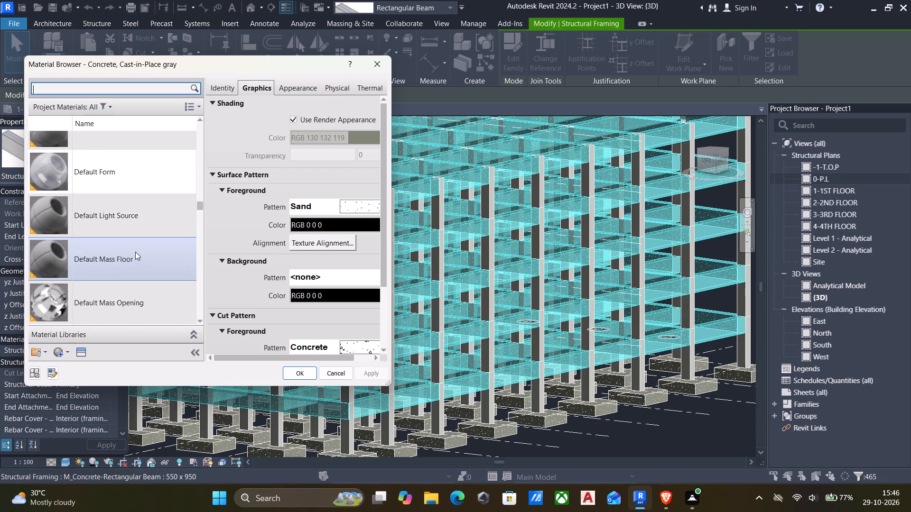
scroll(120, 252, down, 2)
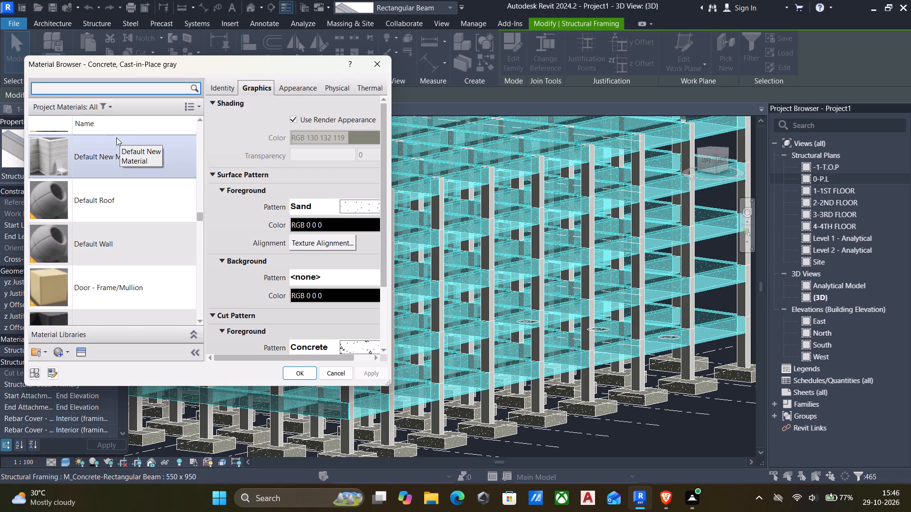
click(97, 151)
click(303, 373)
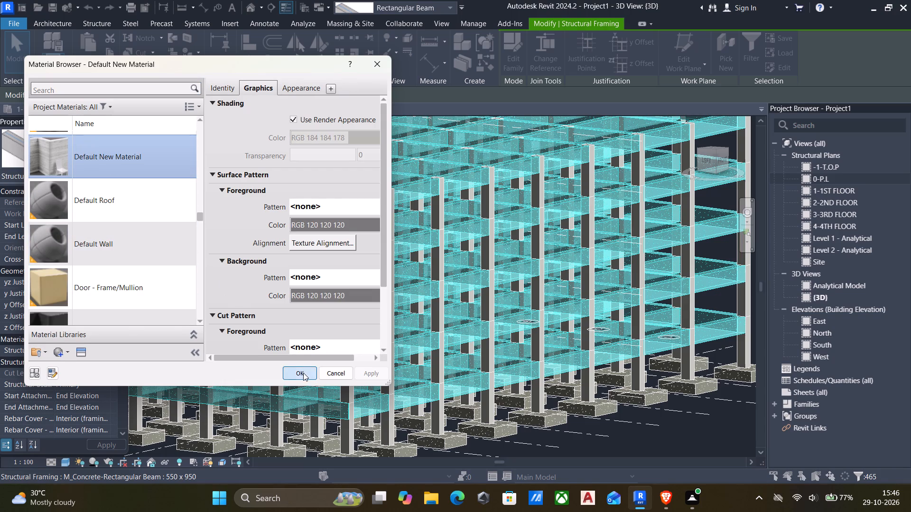
key(Escape)
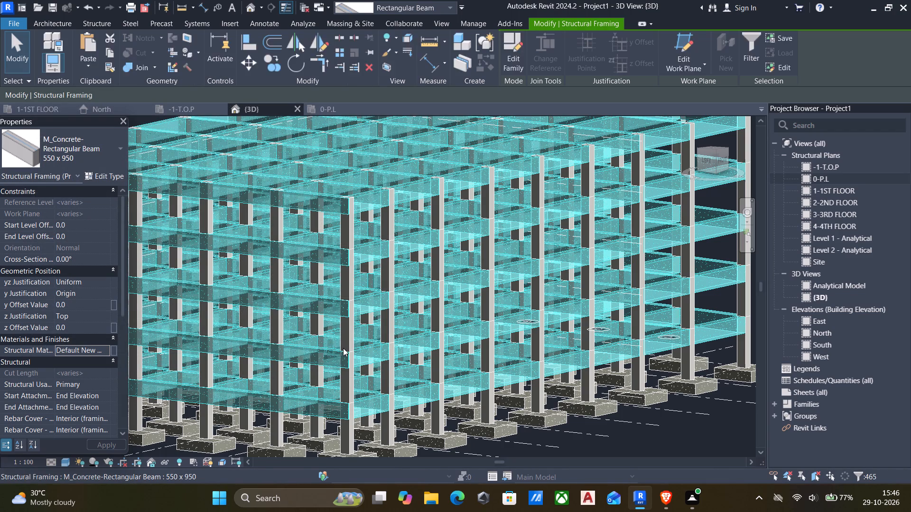
Examine the beams' new material across the whole frame in 3D from several corner and top angles.
scroll(395, 345, down, 4)
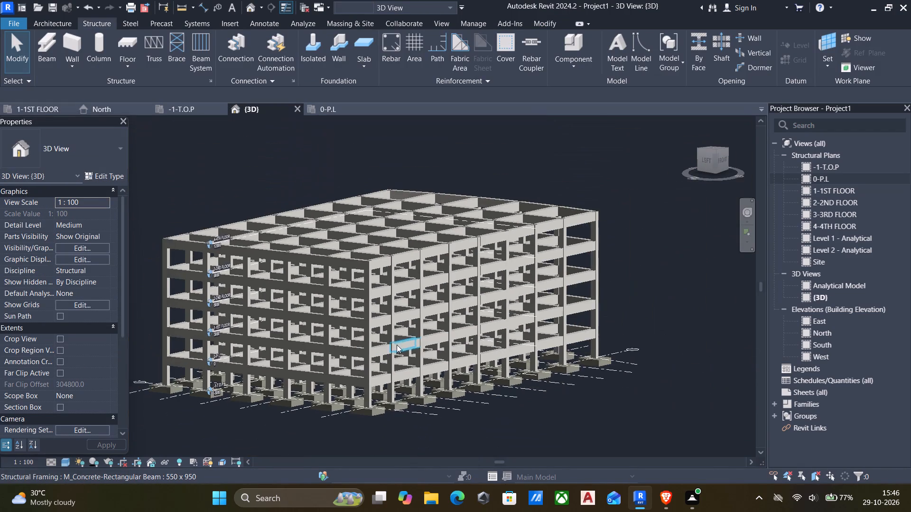
shift+middle_drag(504, 353, 483, 364)
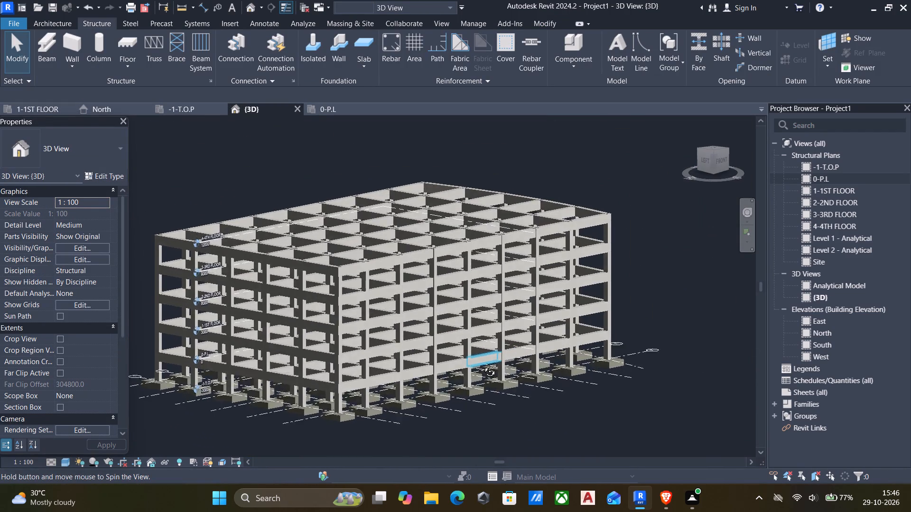
shift+middle_drag(483, 364, 374, 429)
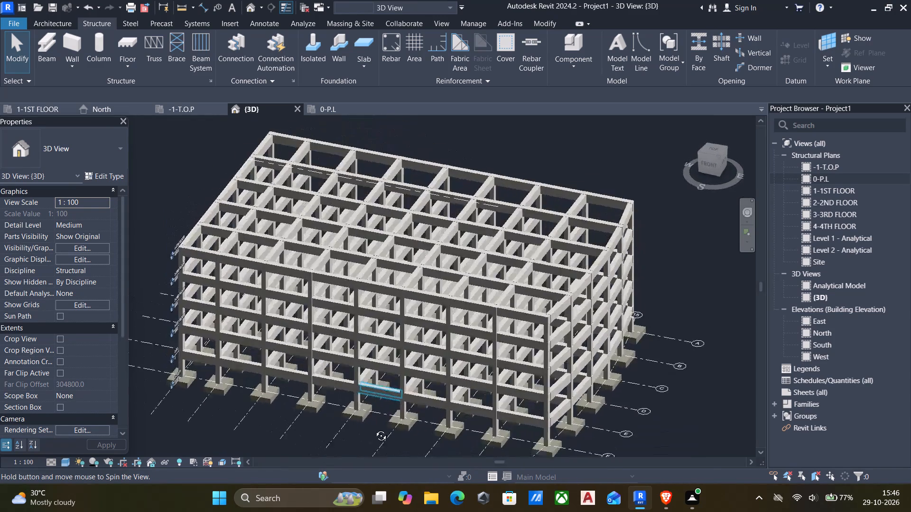
shift+middle_drag(374, 429, 501, 343)
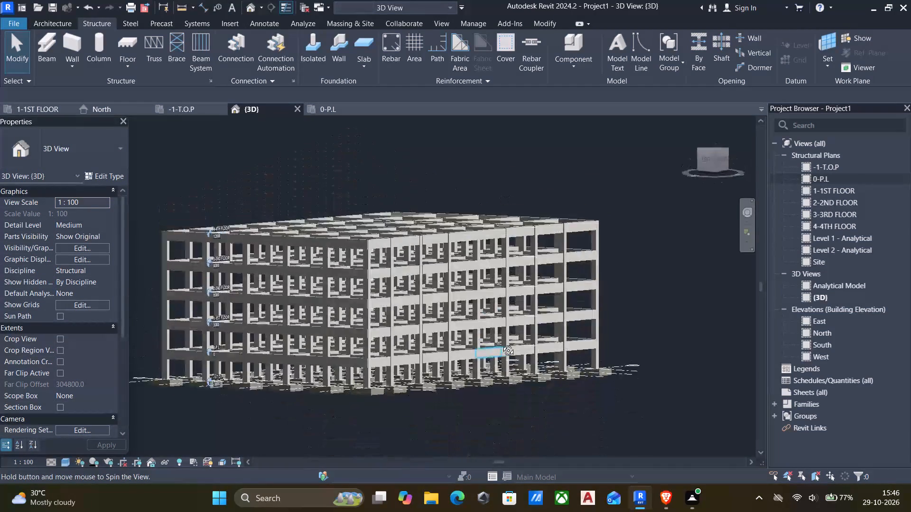
shift+middle_drag(501, 343, 418, 398)
scroll(417, 398, down, 3)
shift+middle_drag(317, 362, 341, 355)
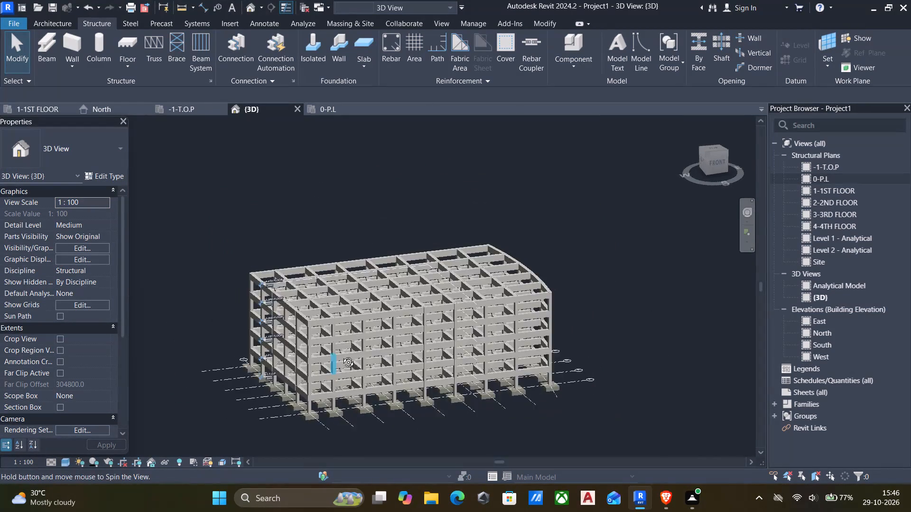
shift+middle_drag(341, 355, 379, 435)
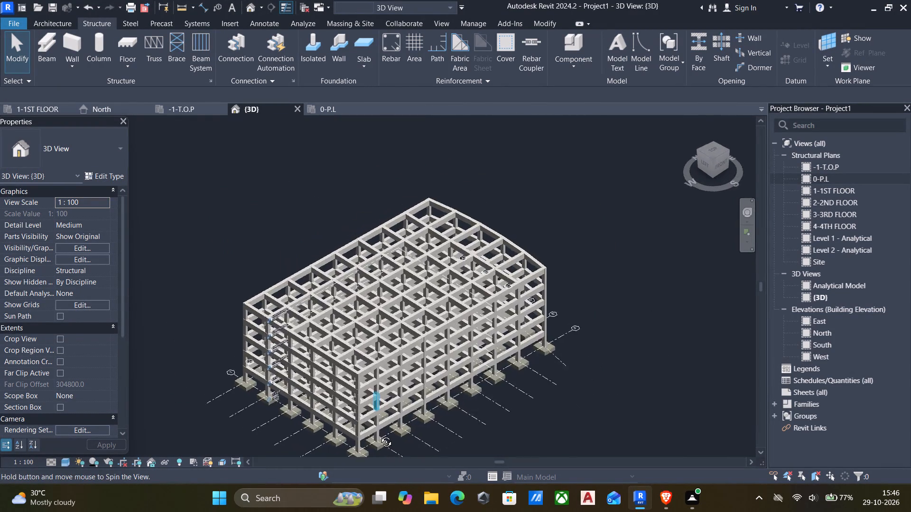
shift+middle_drag(379, 435, 369, 434)
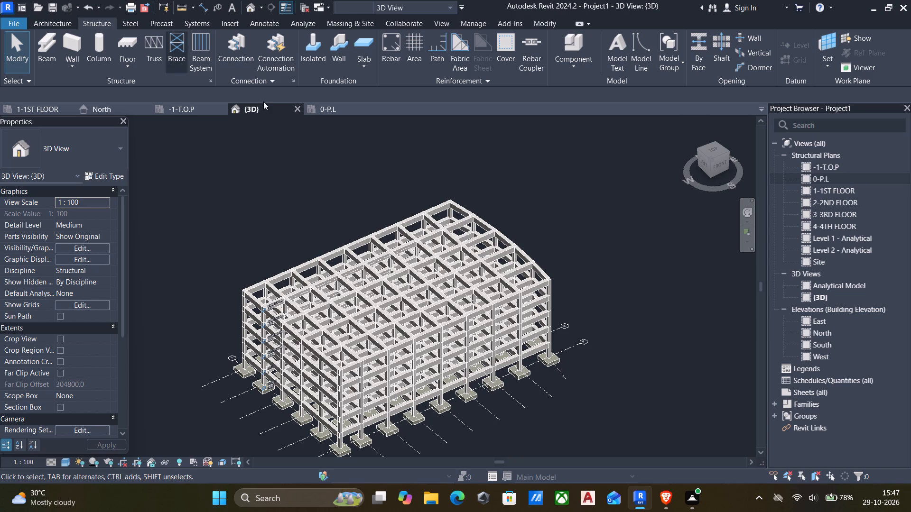
Start a structural floor in the -1-T.O.P plan and duplicate the Generic 300mm floor type as 6".
double_click(805, 168)
click(124, 36)
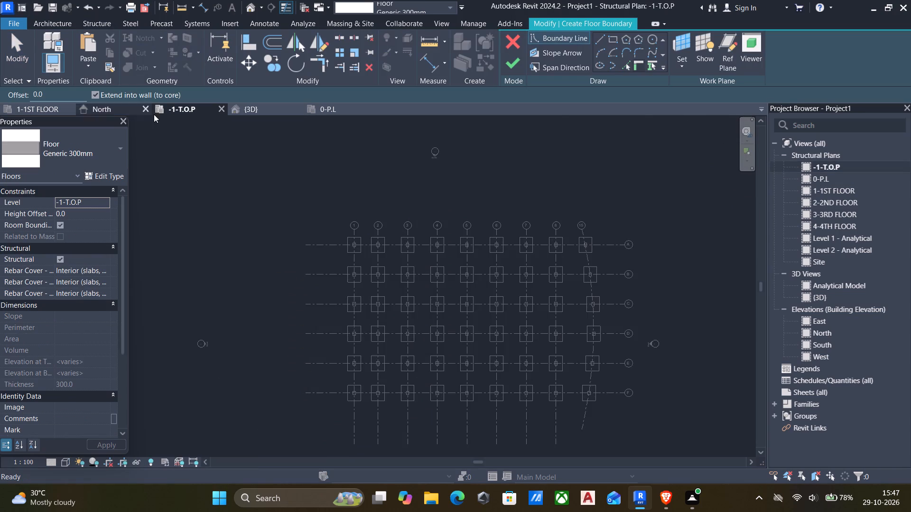
click(113, 174)
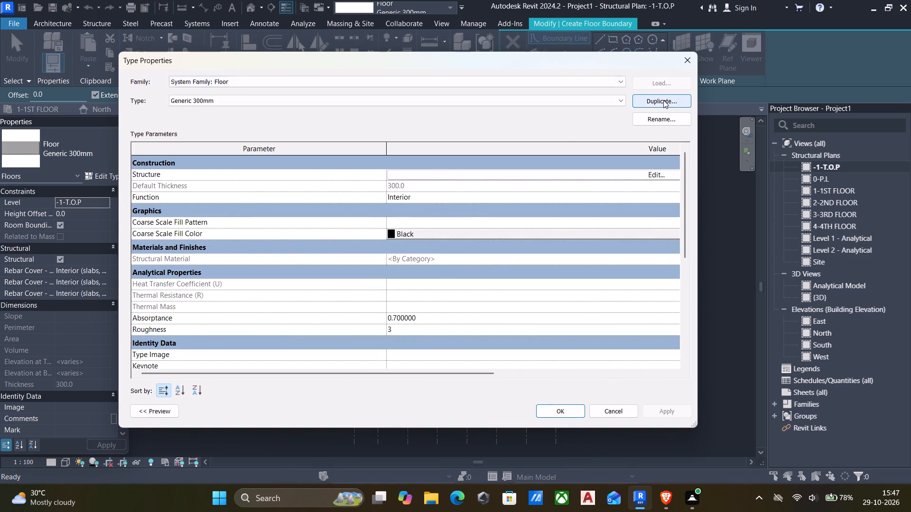
click(662, 100)
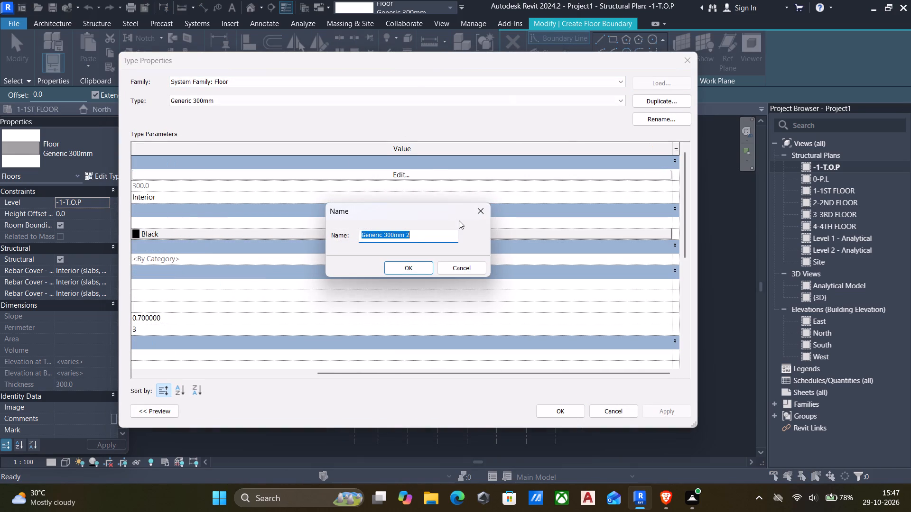
key(BackSpace)
text(6")
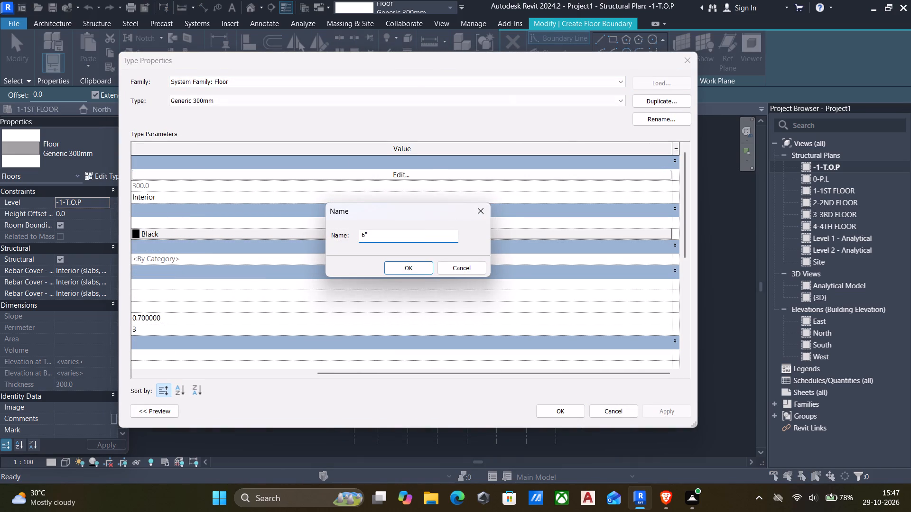
key(Return)
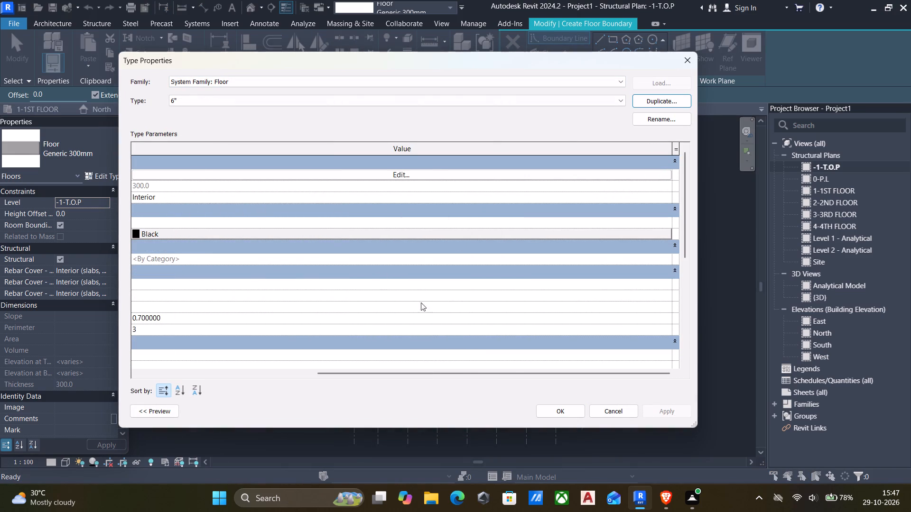
click(553, 408)
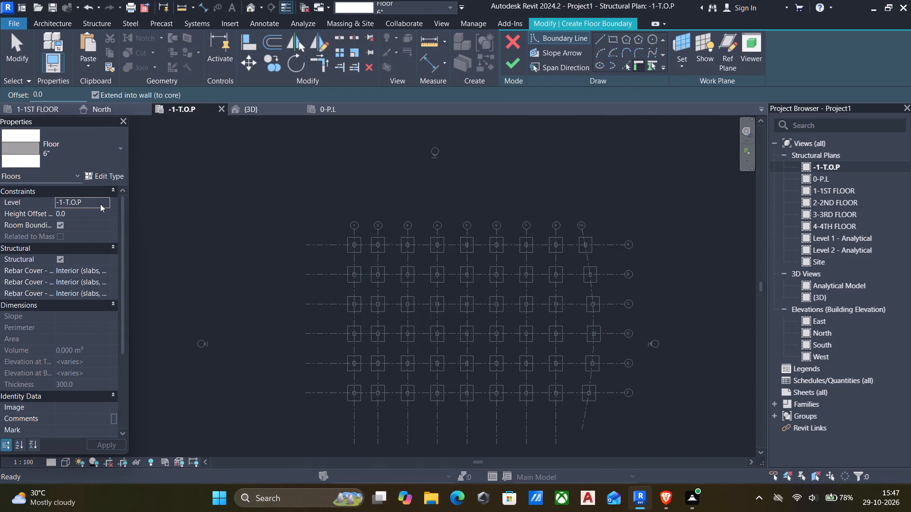
Set the new floor's level to 0-P.L.
click(102, 202)
click(63, 224)
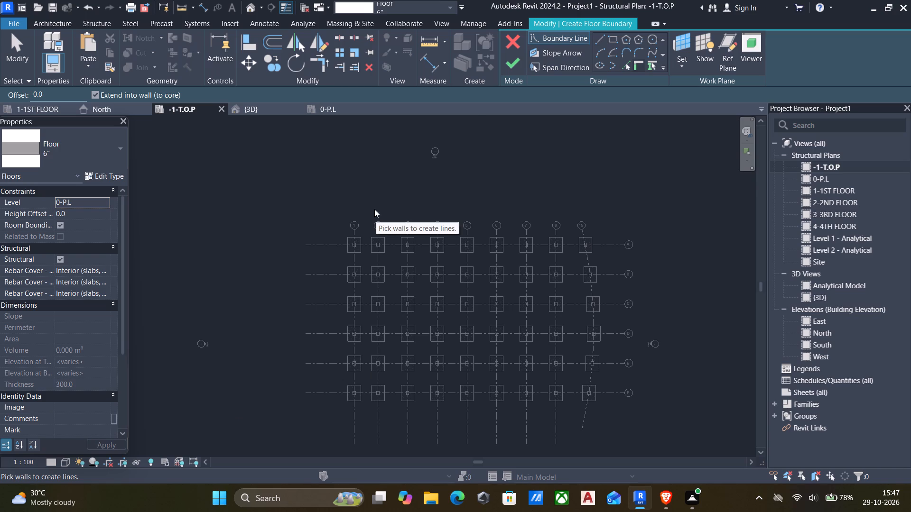
Sketch the 6" floor's rectangular boundary from footing A-1's outer corner to footing F-15's outer corner, about 27600 mm deep, and finish the floor.
click(614, 42)
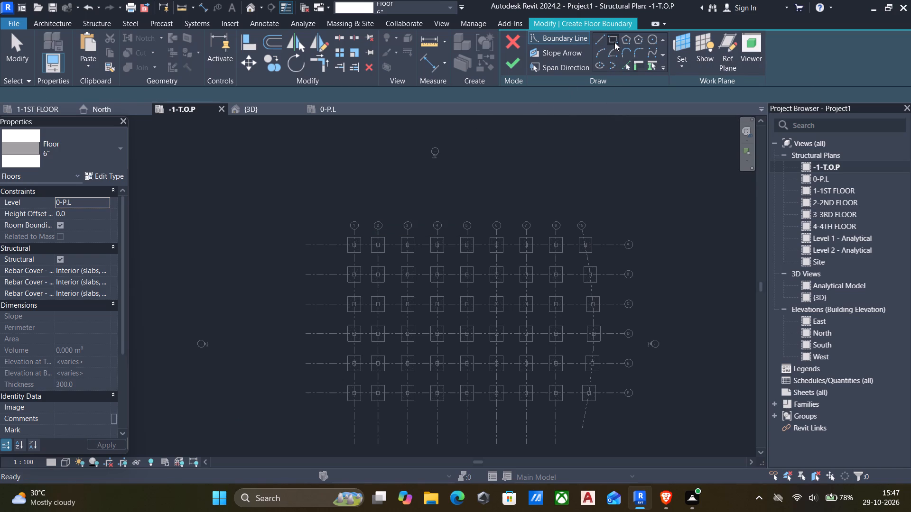
scroll(354, 251, up, 5)
middle_drag(359, 281, 344, 266)
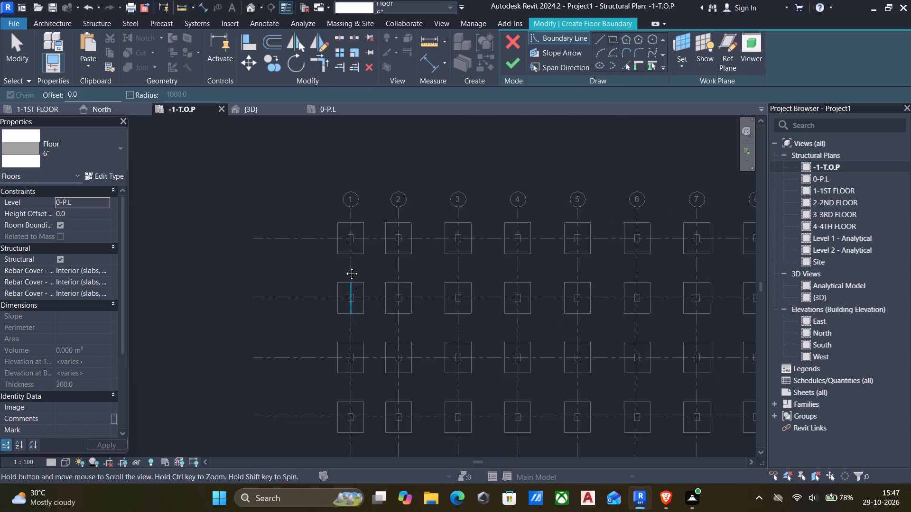
middle_drag(344, 266, 313, 211)
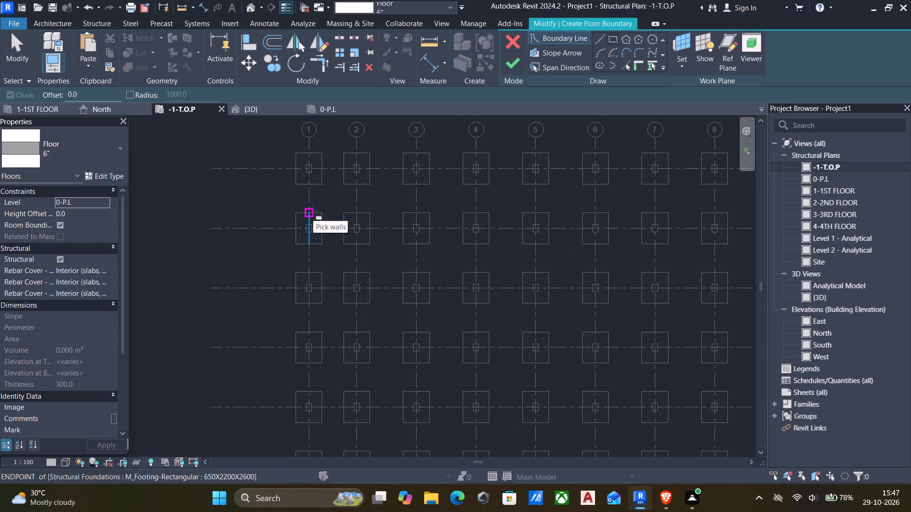
click(296, 151)
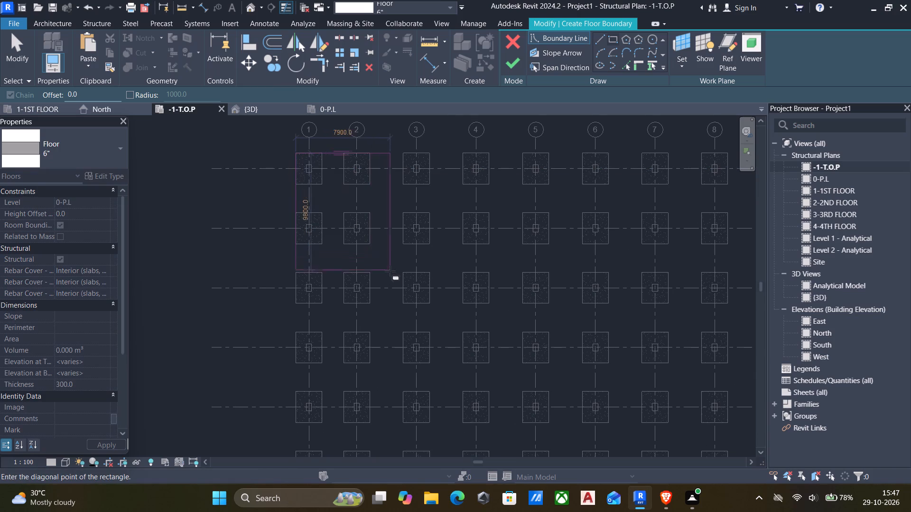
scroll(392, 276, down, 6)
scroll(567, 375, up, 4)
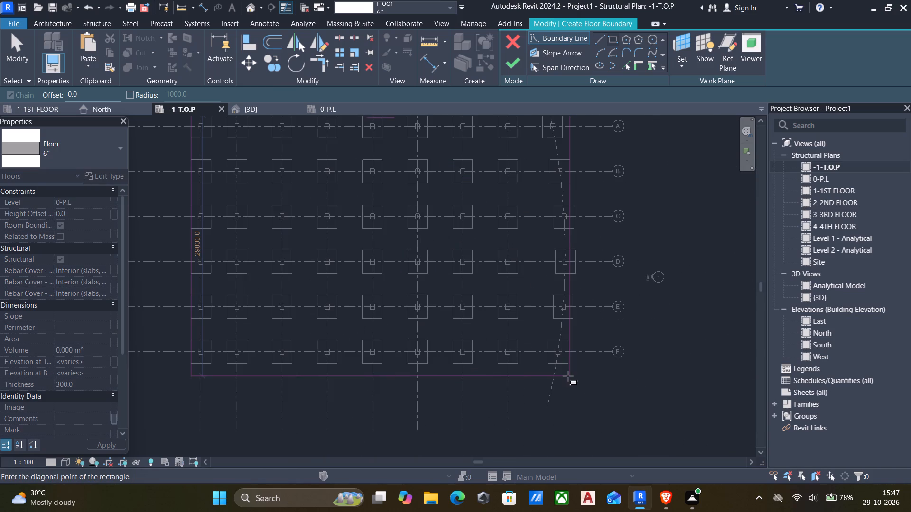
scroll(575, 368, up, 5)
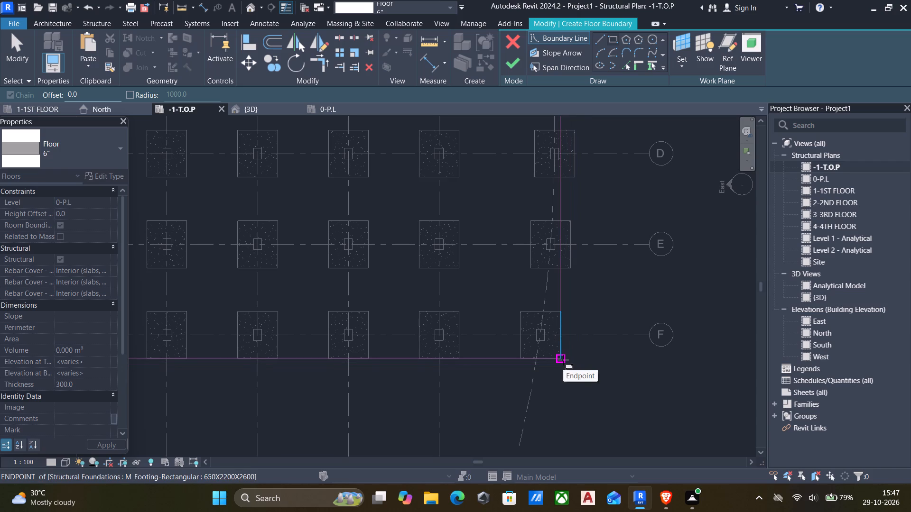
click(563, 360)
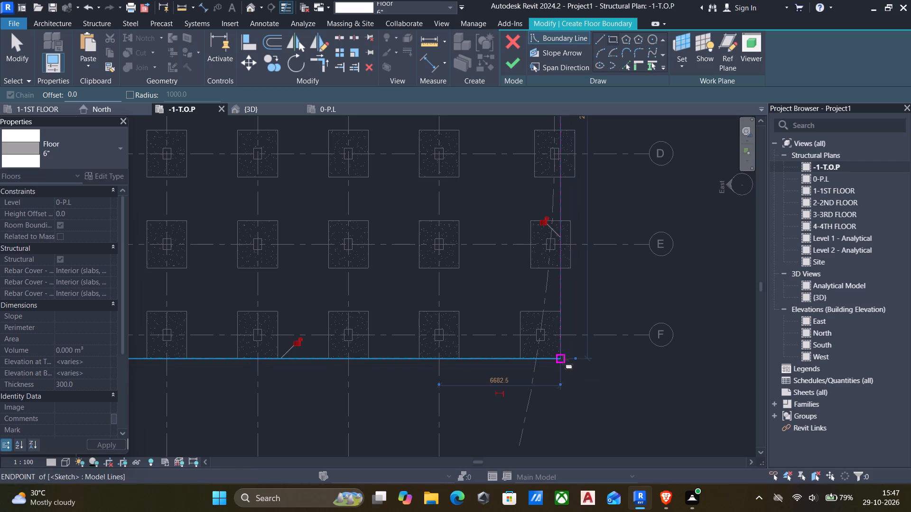
scroll(123, 321, up, 5)
scroll(100, 322, down, 5)
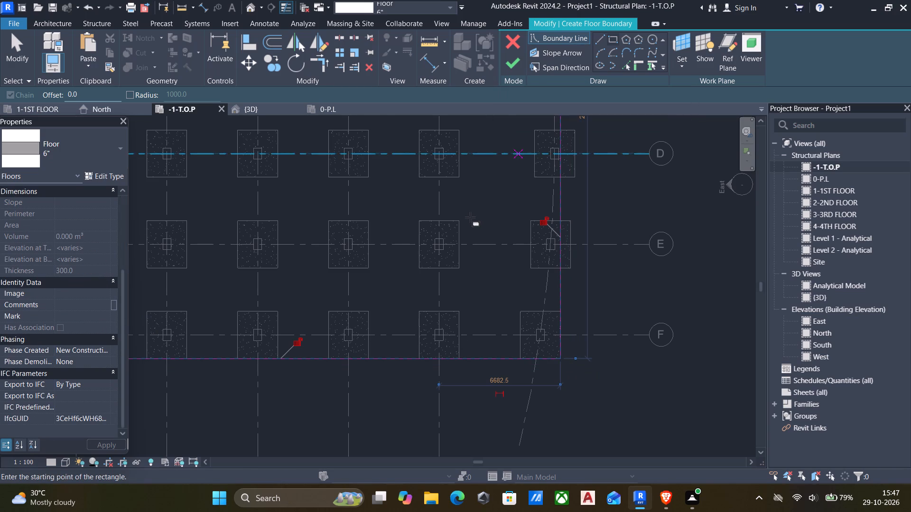
middle_drag(470, 217, 497, 299)
scroll(497, 299, down, 4)
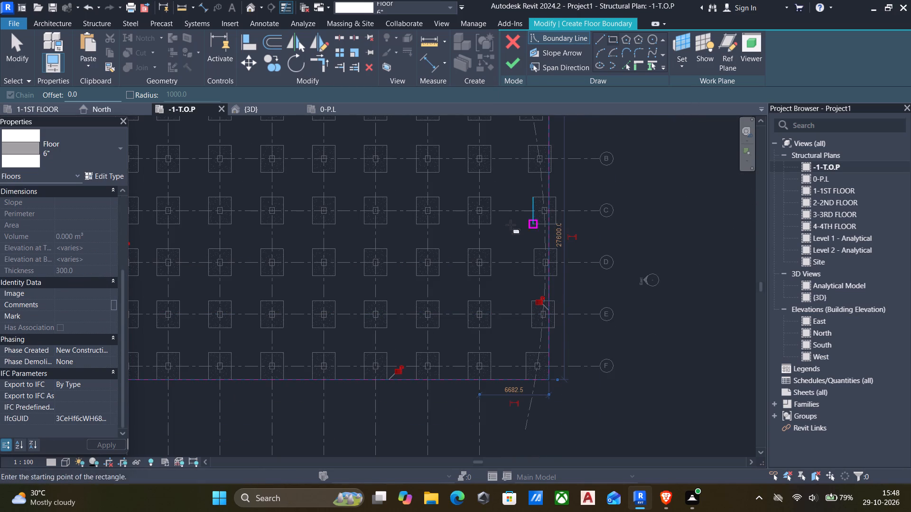
middle_drag(422, 202, 420, 275)
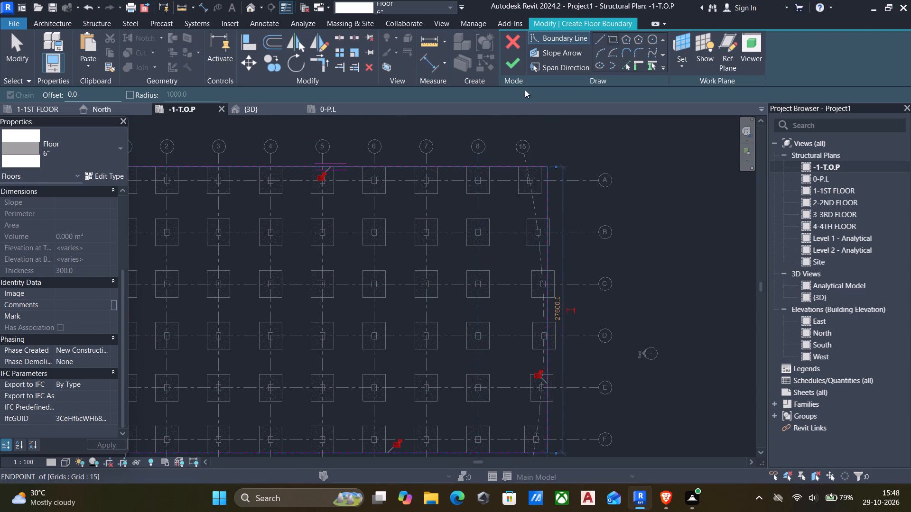
click(510, 68)
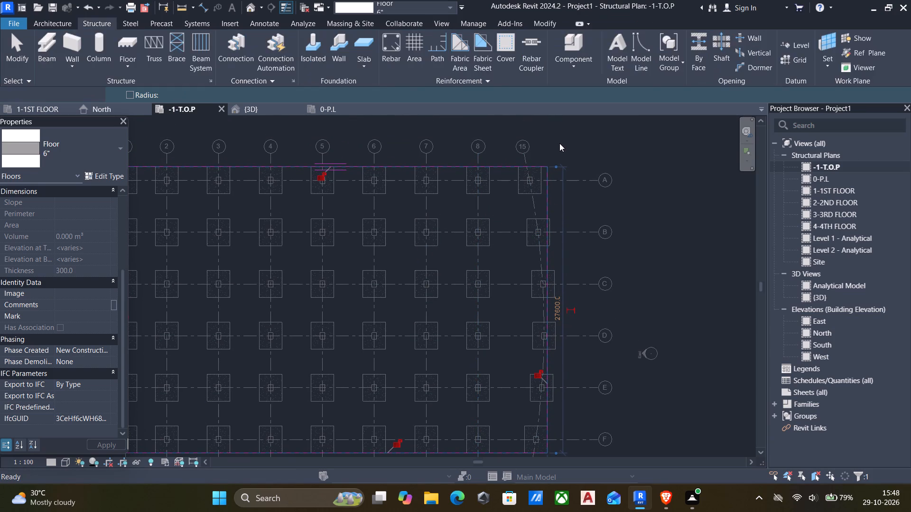
Examine the new 0-P.L floor in 3D, checking how its edge sits against the beams and columns.
click(247, 8)
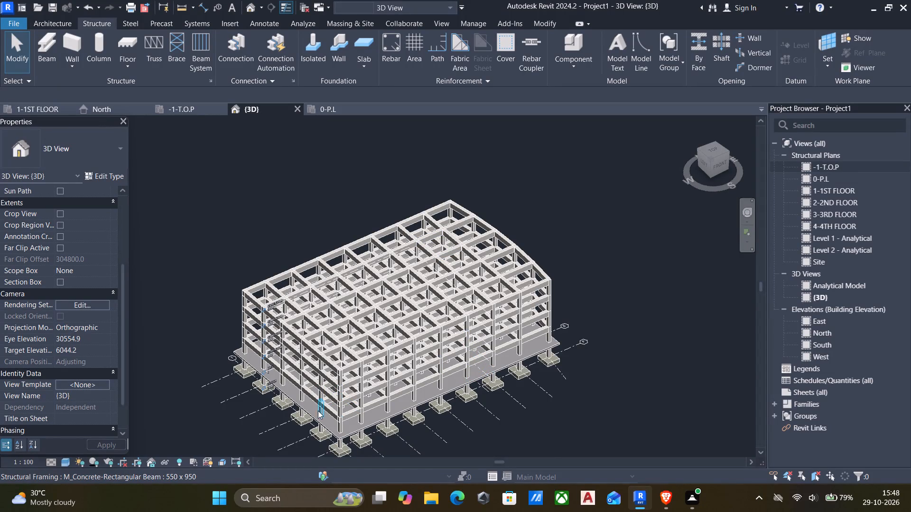
scroll(318, 411, up, 5)
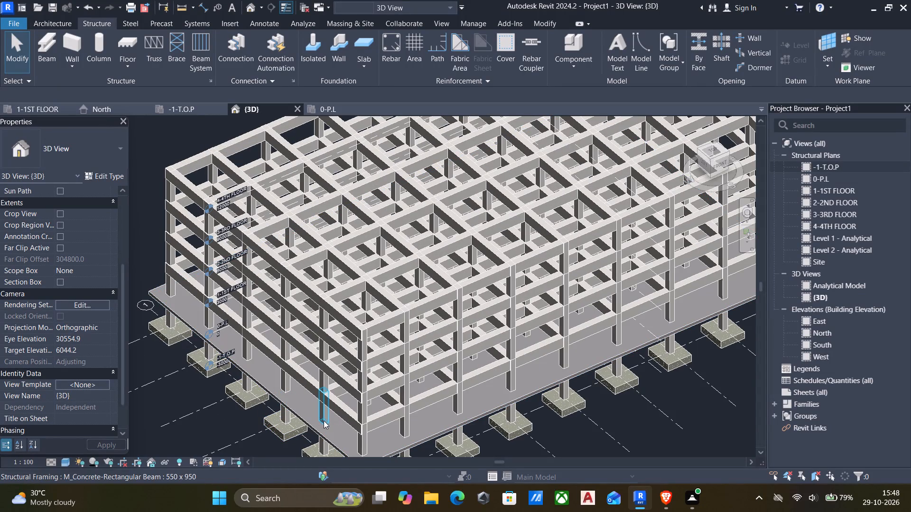
middle_drag(325, 421, 345, 266)
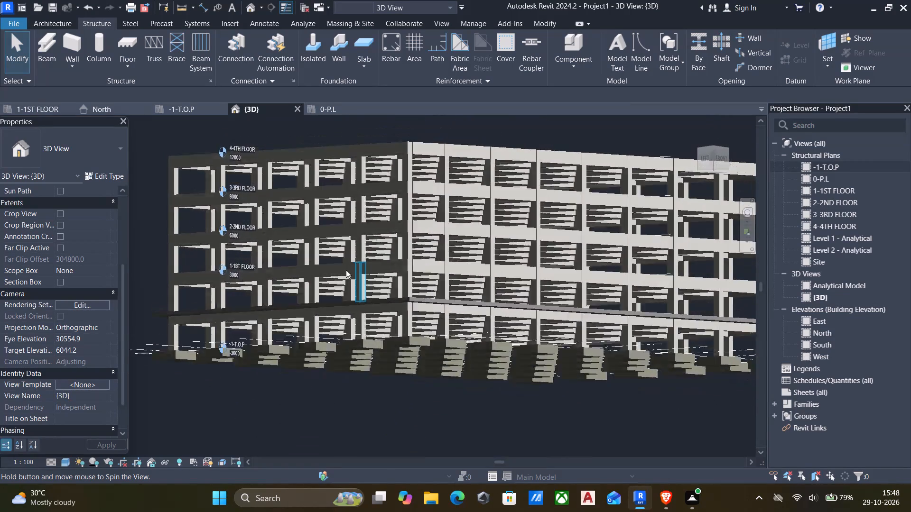
scroll(397, 328, up, 8)
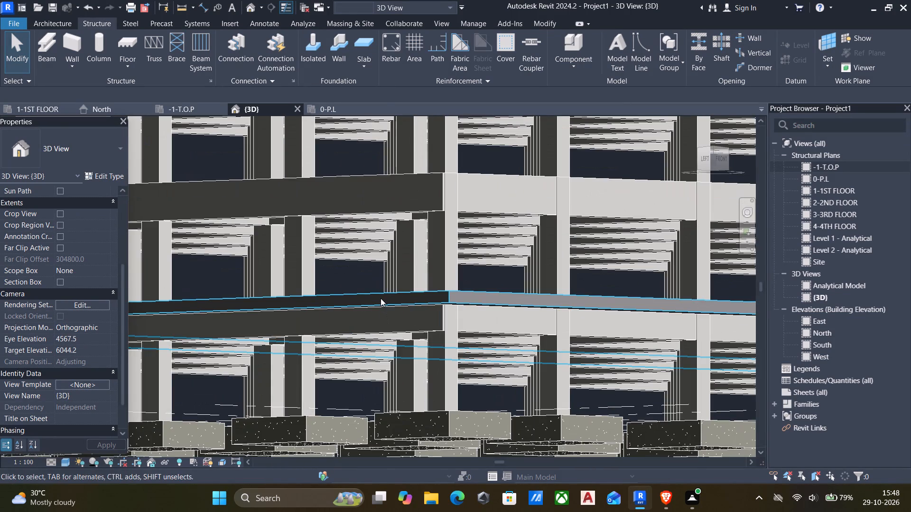
click(381, 298)
shift+middle_drag(428, 325, 408, 347)
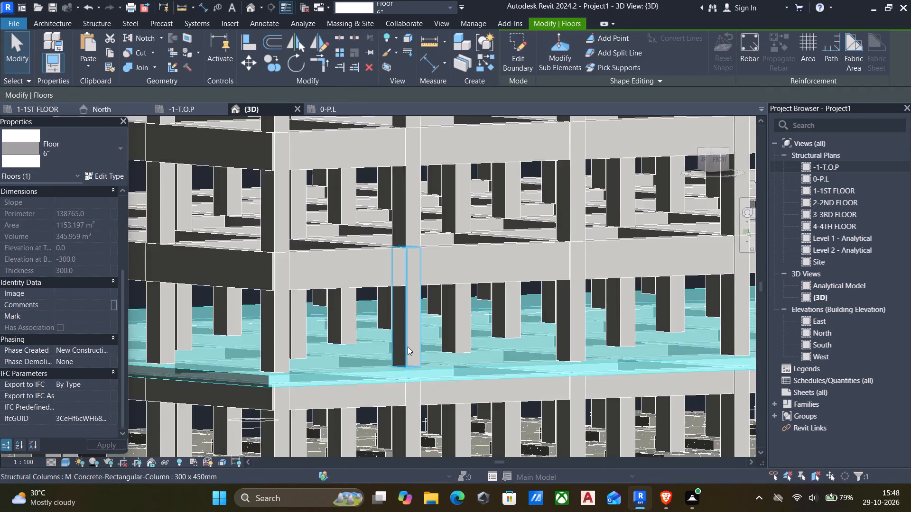
scroll(408, 347, down, 6)
middle_drag(408, 347, 437, 313)
scroll(396, 311, up, 5)
middle_drag(363, 342, 390, 288)
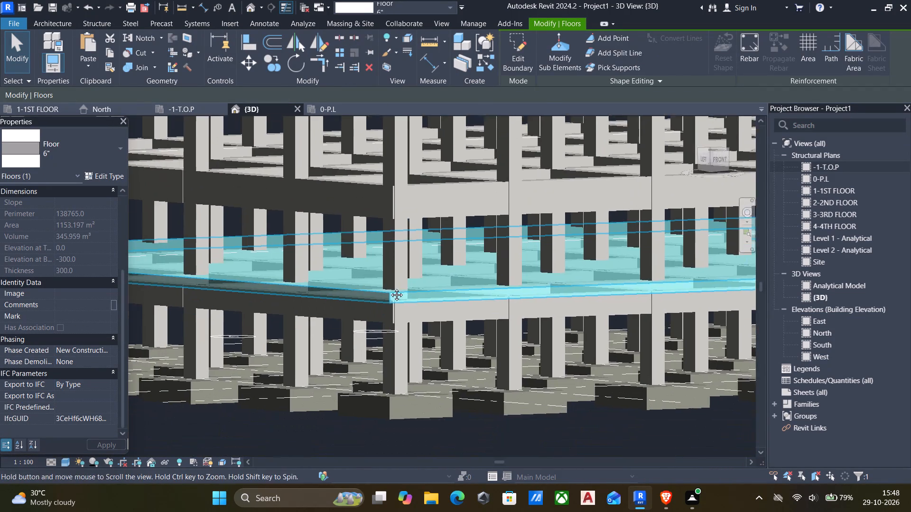
middle_drag(390, 288, 391, 280)
scroll(331, 282, up, 4)
middle_drag(367, 319, 372, 304)
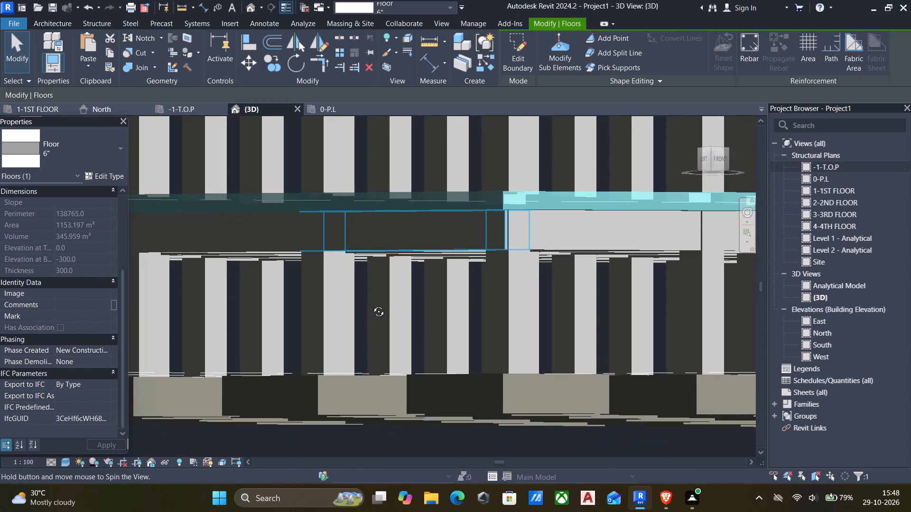
middle_drag(372, 304, 351, 313)
In the East elevation, measure the beam depth below the 0-P.L floor and the floor's thickness.
double_click(804, 318)
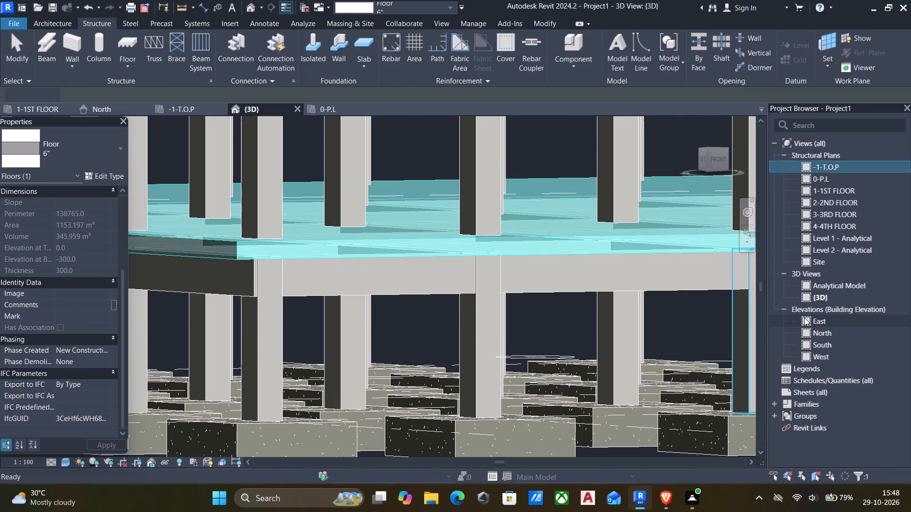
scroll(435, 387, up, 5)
middle_drag(314, 382, 362, 373)
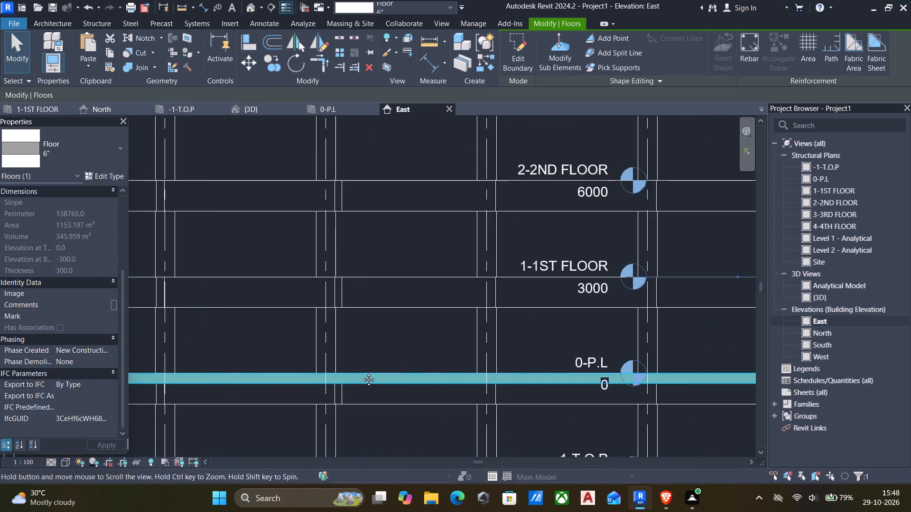
middle_drag(362, 373, 545, 329)
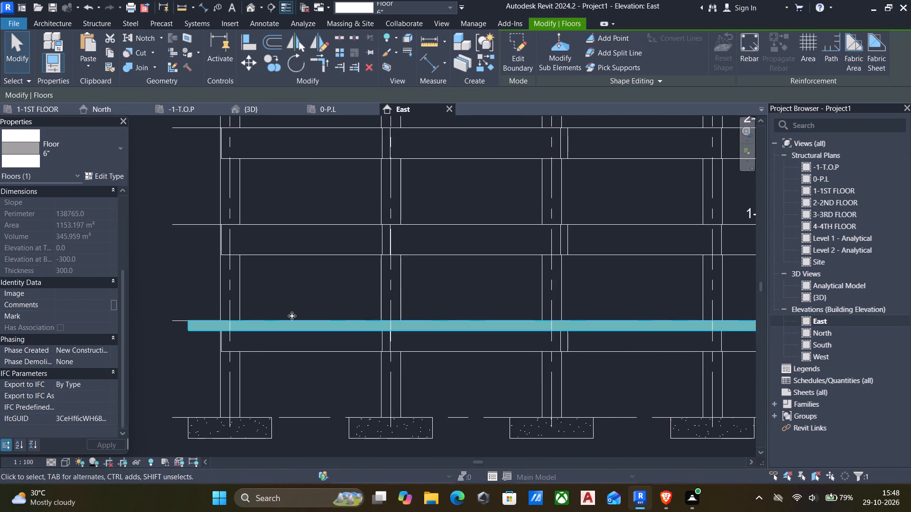
text(dd)
scroll(248, 347, up, 5)
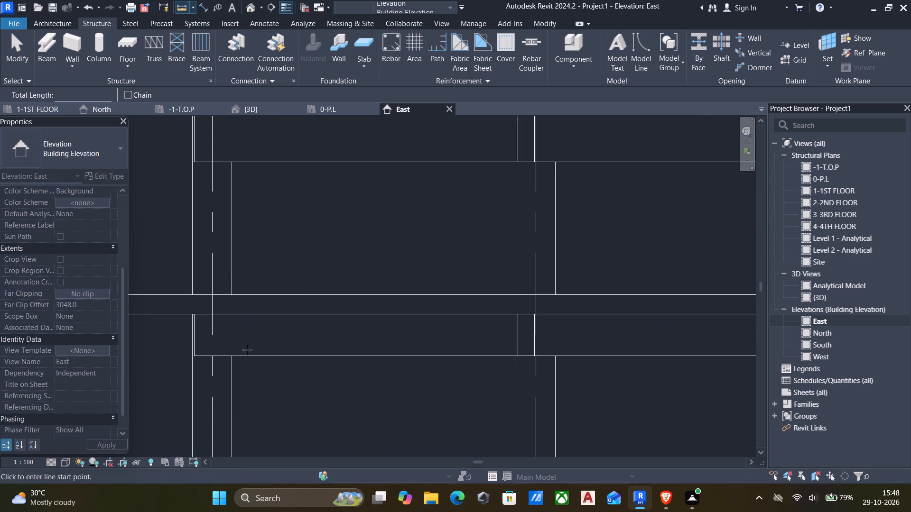
click(247, 353)
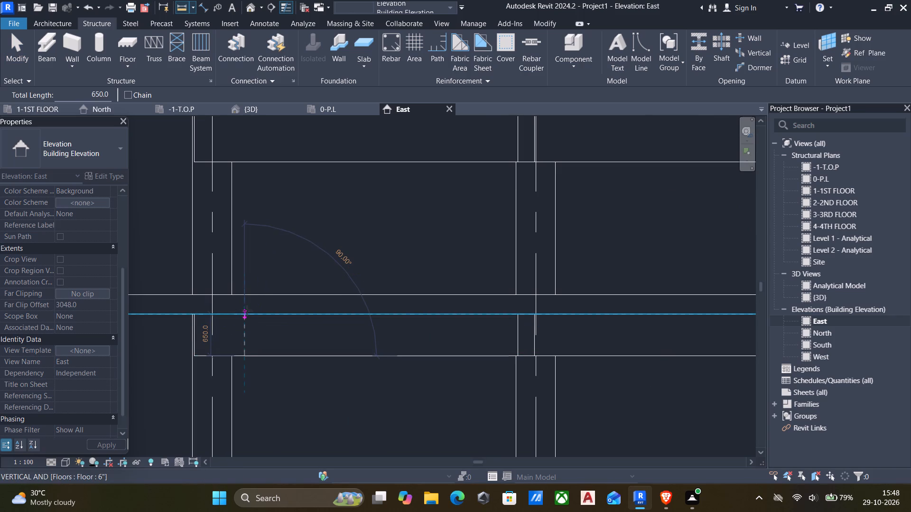
click(246, 311)
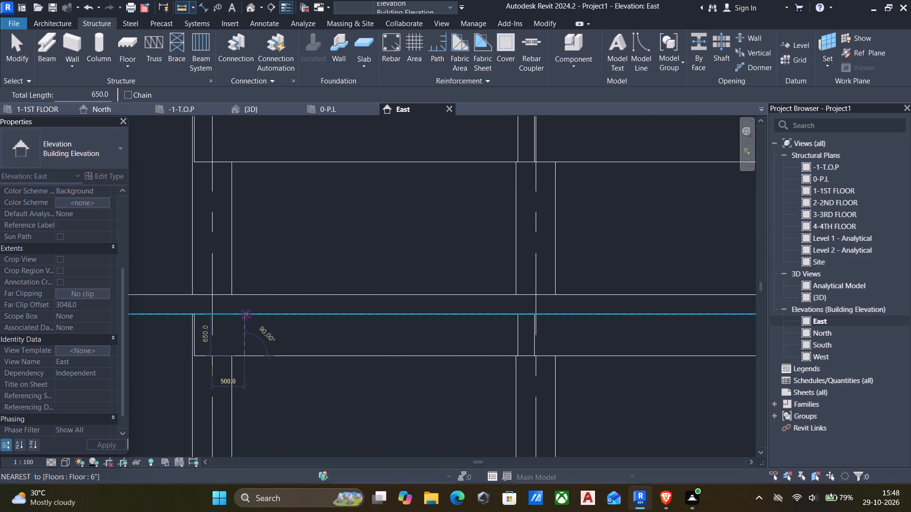
click(246, 314)
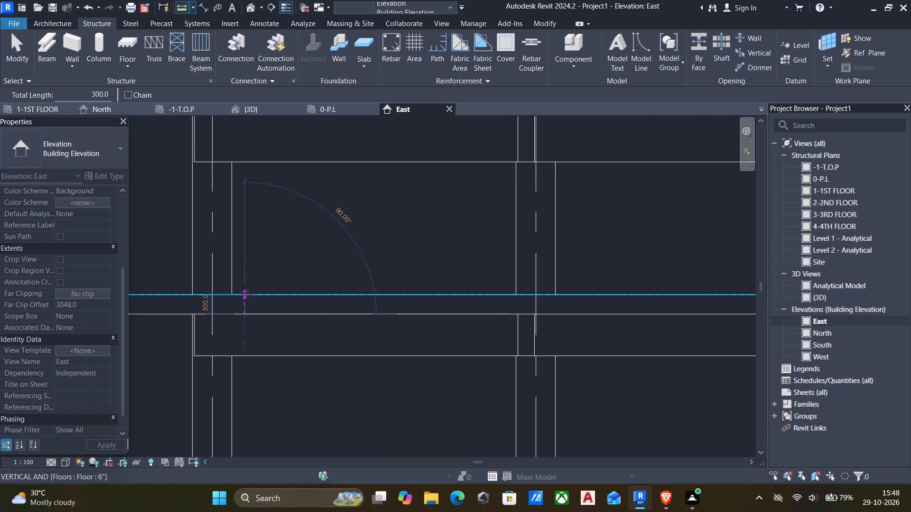
click(247, 294)
scroll(247, 294, down, 7)
middle_drag(246, 295, 324, 293)
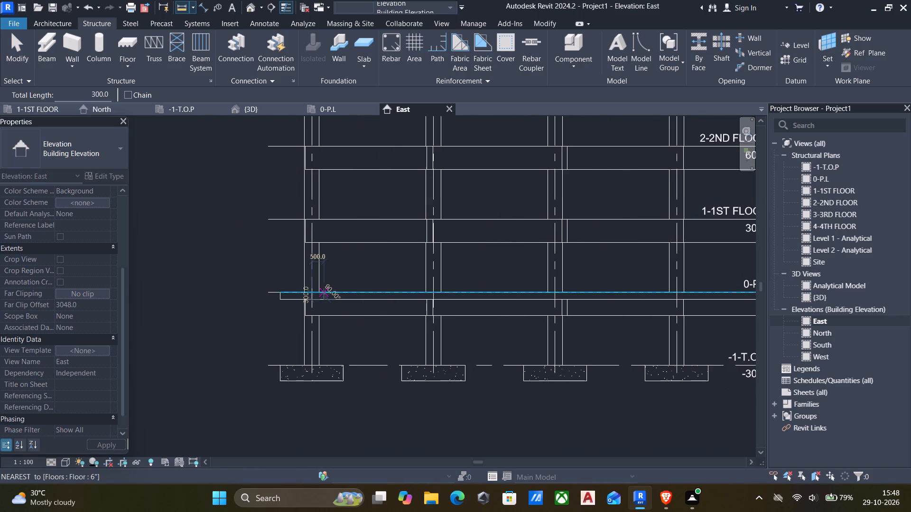
key(Escape)
Measure again from the 0-P.L beam's bottom edge up to the underside of the floor.
scroll(328, 314, up, 4)
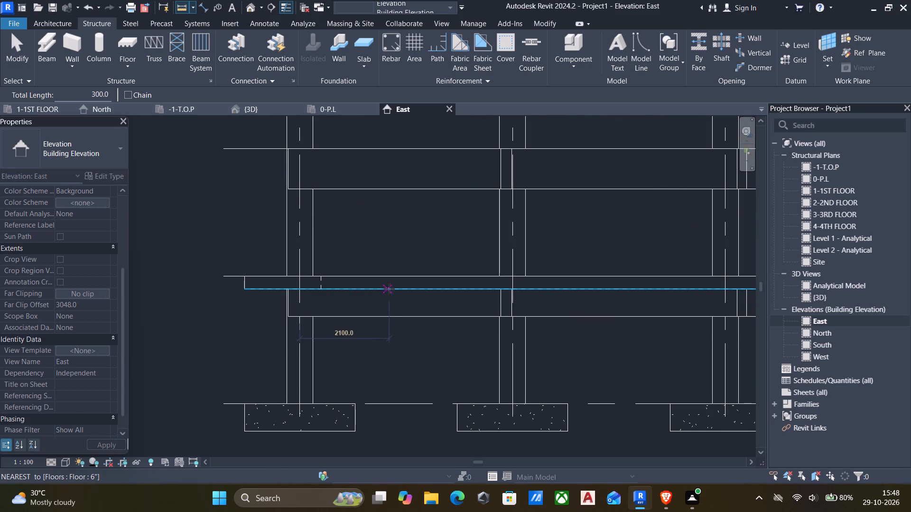
click(355, 316)
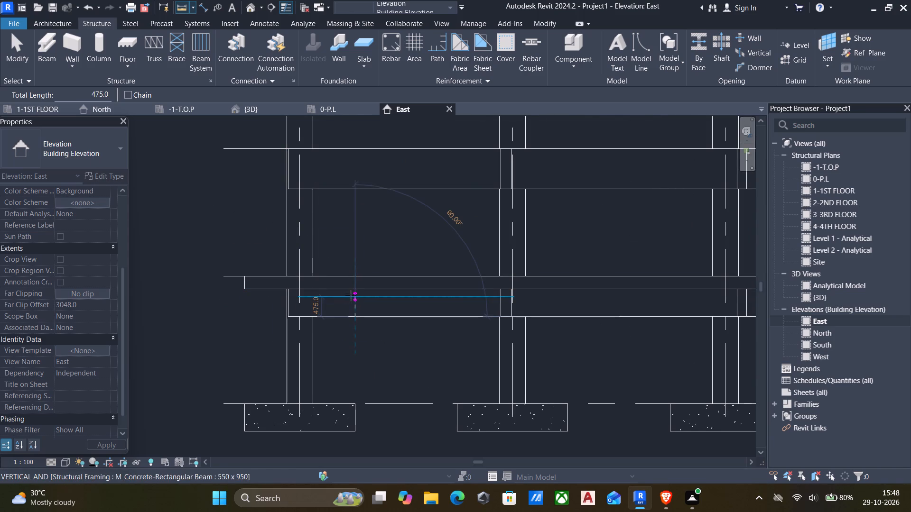
click(351, 290)
key(Escape)
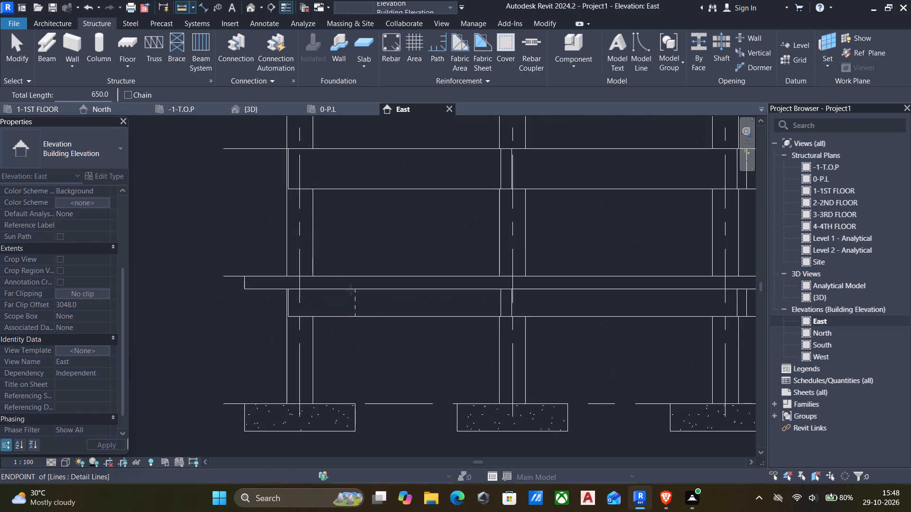
Add an aligned dimension between the 0-P.L beam's bottom and the floor's underside, placed just outside the end column.
text(di)
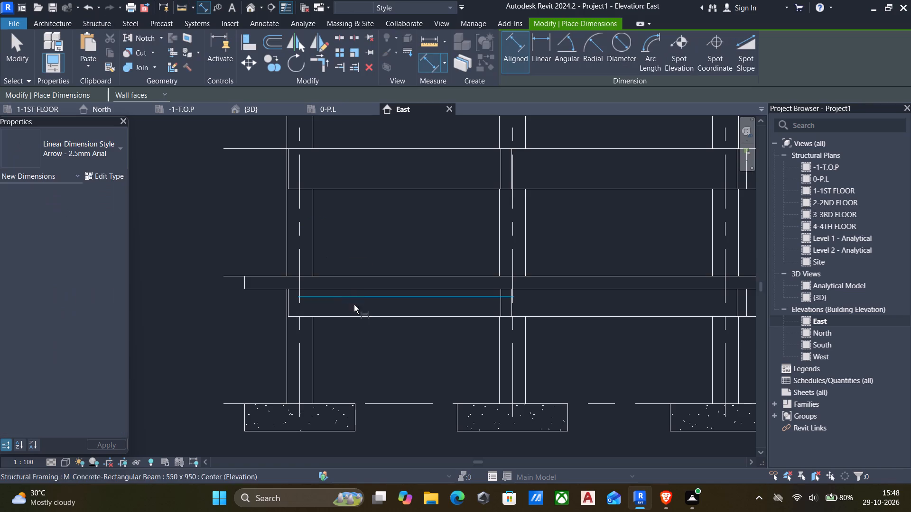
click(355, 316)
click(352, 289)
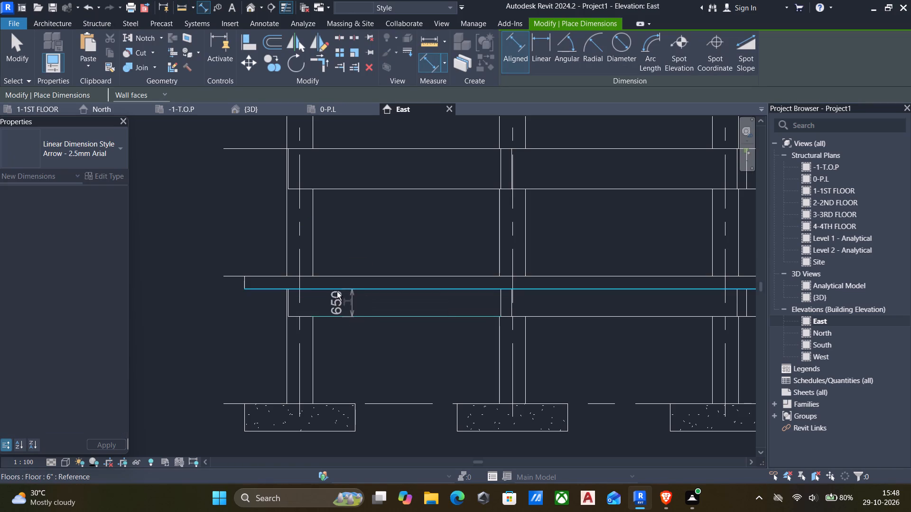
click(263, 307)
key(Escape)
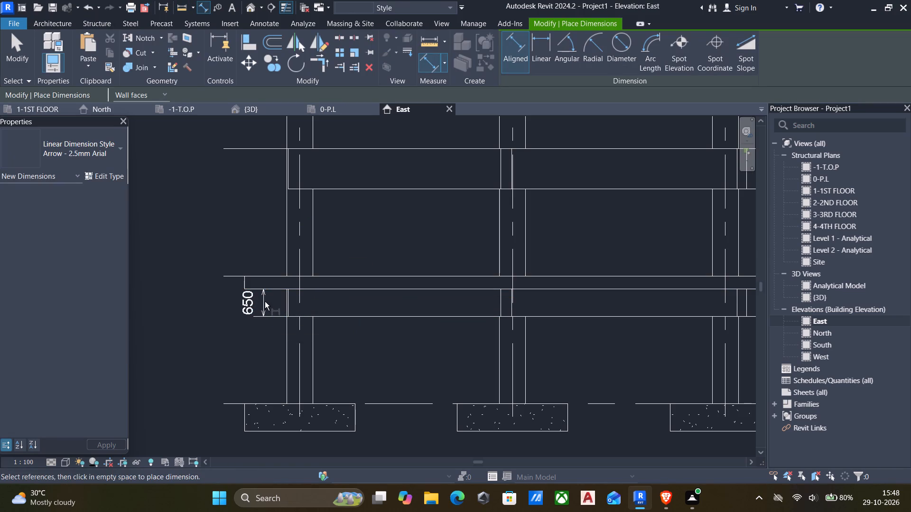
key(Escape)
Review the type parameters of the Arrow - 2.5mm Arial style used by the 0-P.L beam dimension.
click(265, 301)
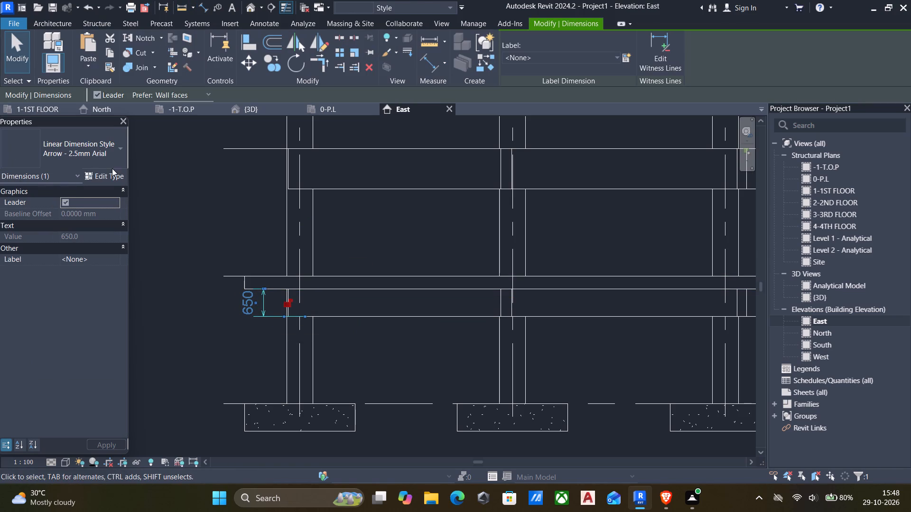
click(98, 147)
click(88, 150)
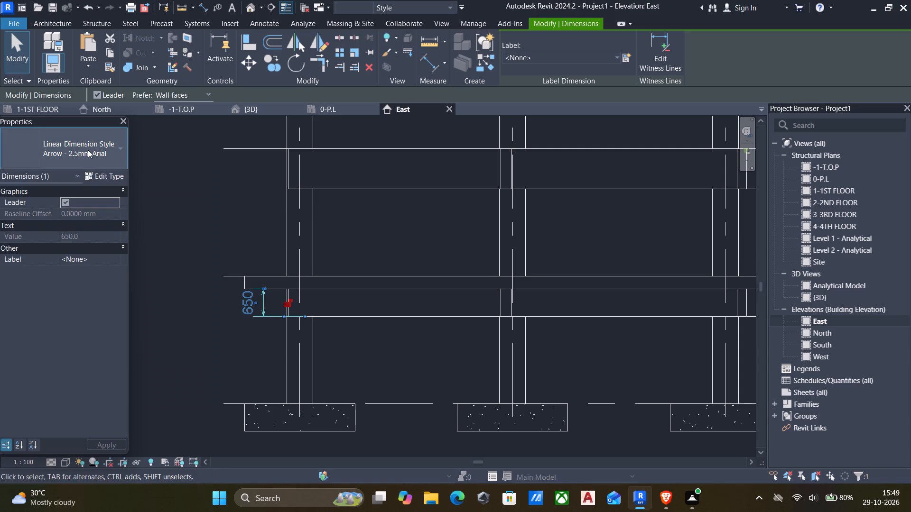
click(115, 177)
scroll(417, 290, down, 7)
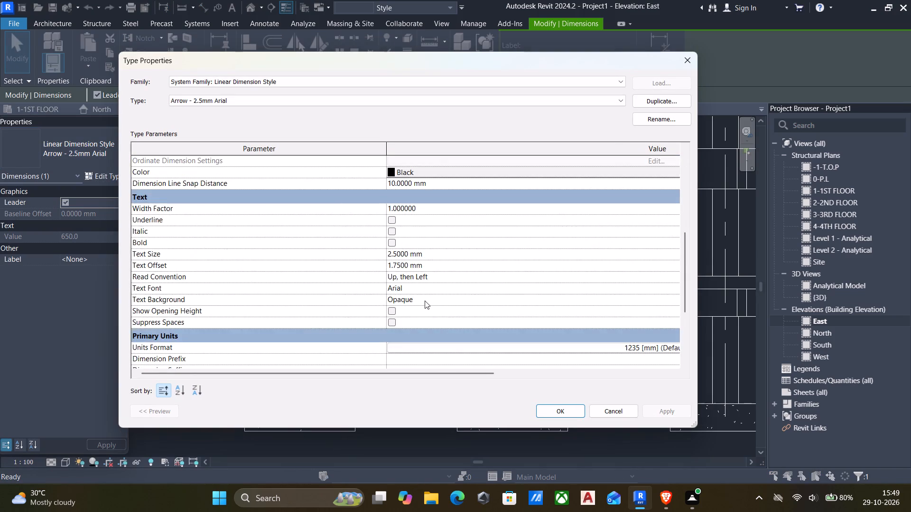
scroll(425, 301, down, 14)
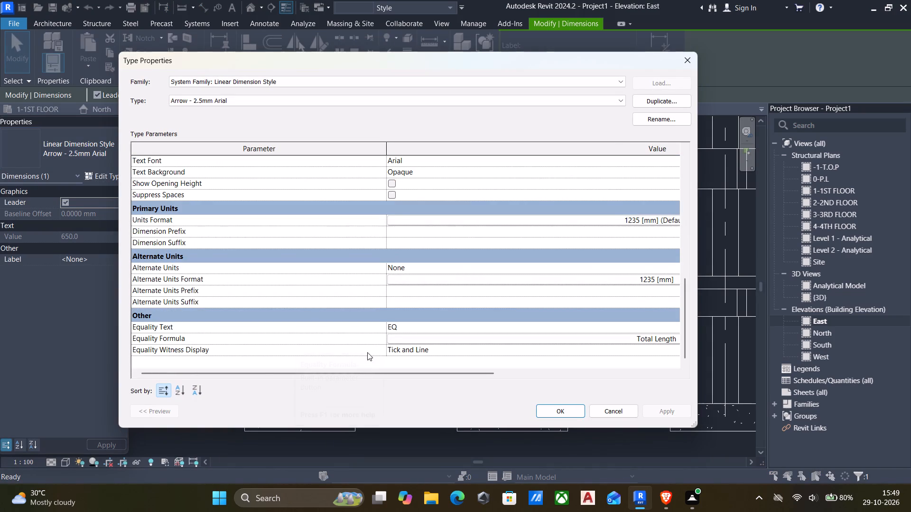
drag(369, 372, 296, 378)
scroll(286, 260, up, 5)
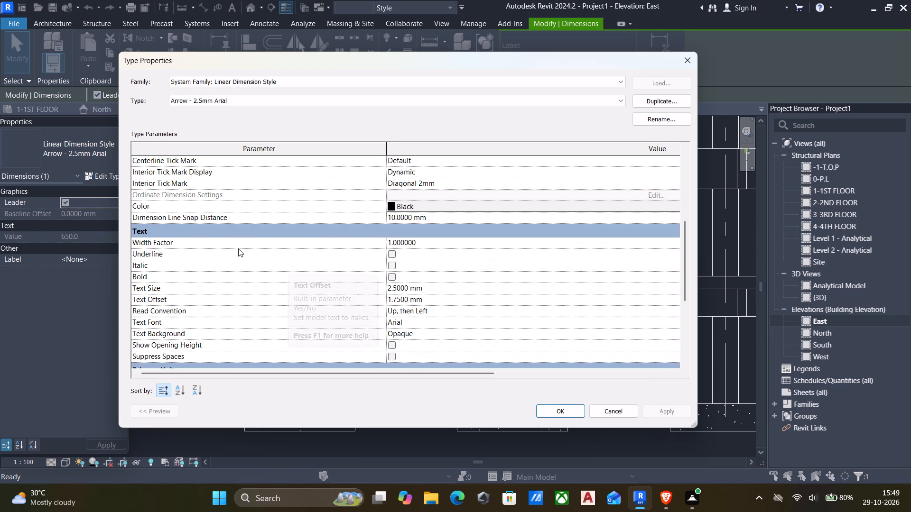
scroll(238, 248, up, 10)
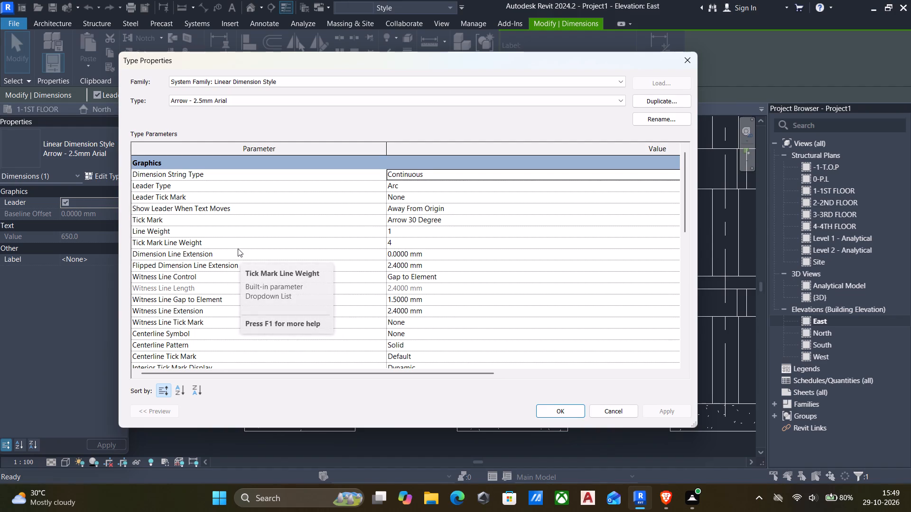
Set the dimension style's Alternate Units Format to inches and apply the change to the type.
scroll(199, 298, down, 1)
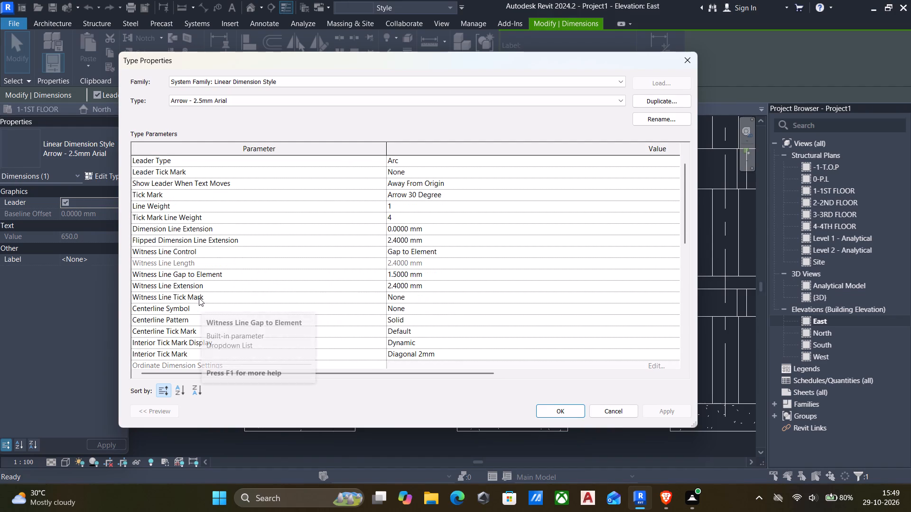
scroll(199, 298, down, 2)
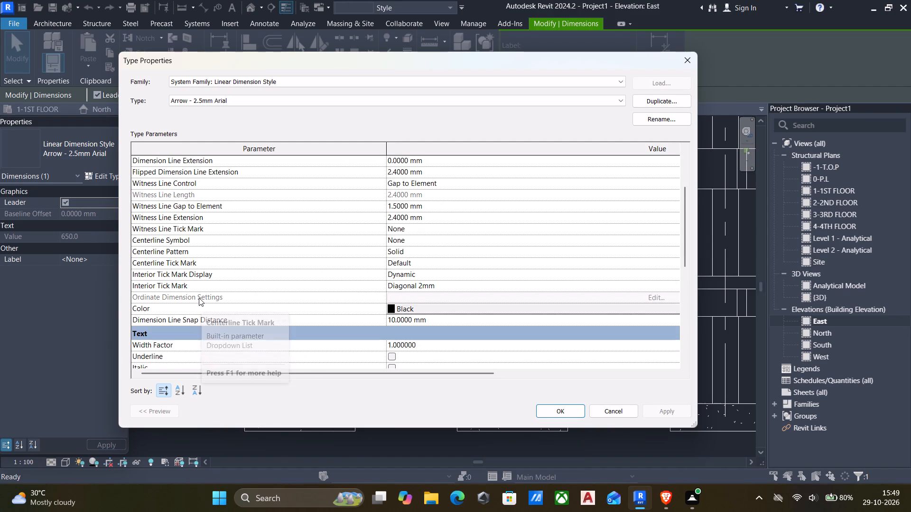
scroll(199, 298, down, 4)
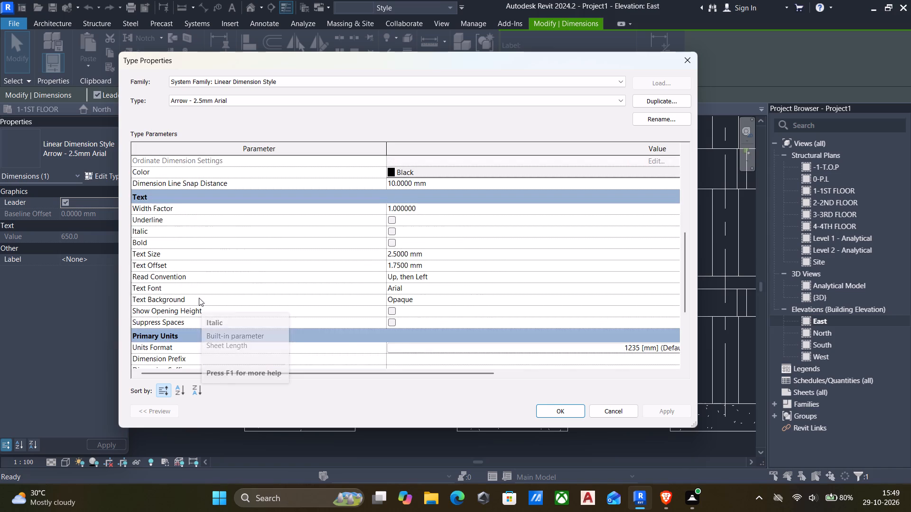
scroll(199, 298, down, 2)
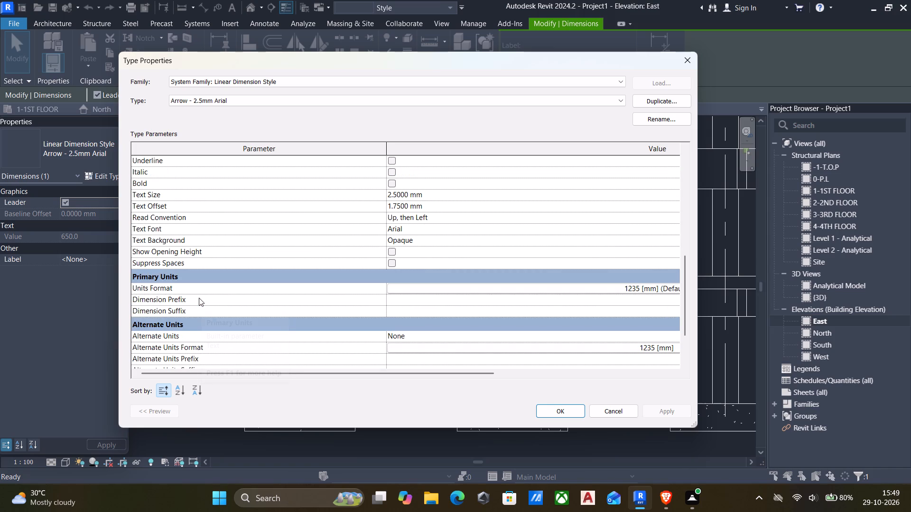
scroll(199, 298, down, 1)
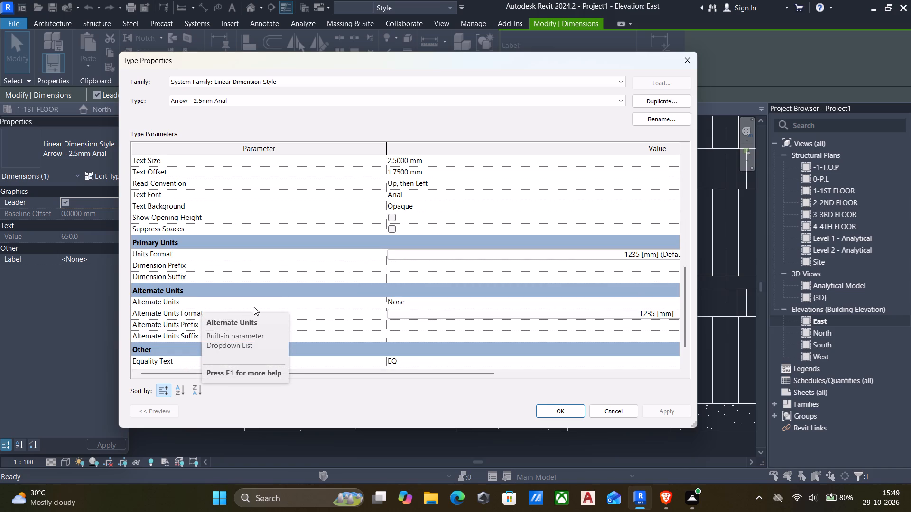
click(677, 313)
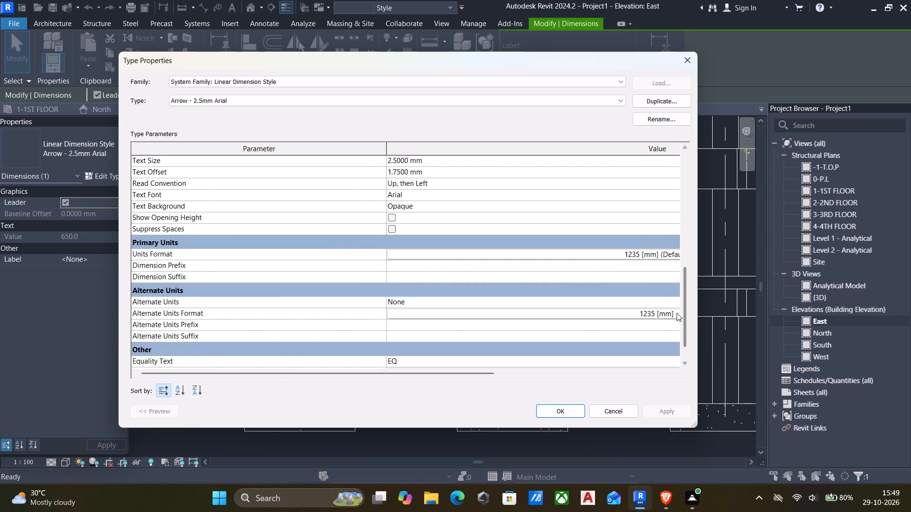
click(416, 187)
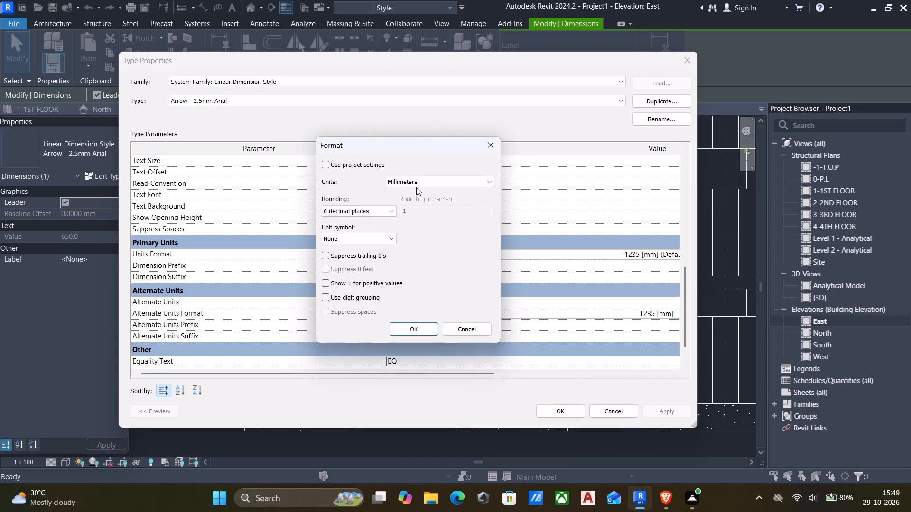
click(423, 181)
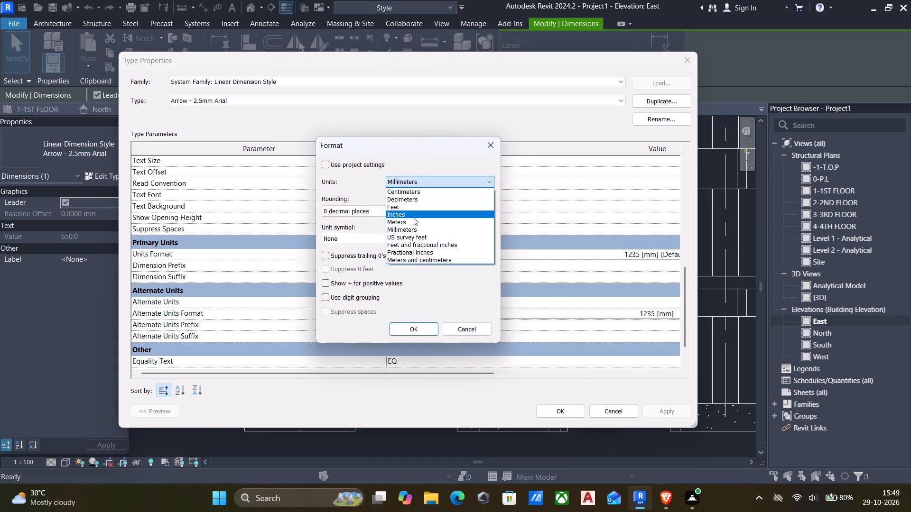
click(413, 217)
click(380, 211)
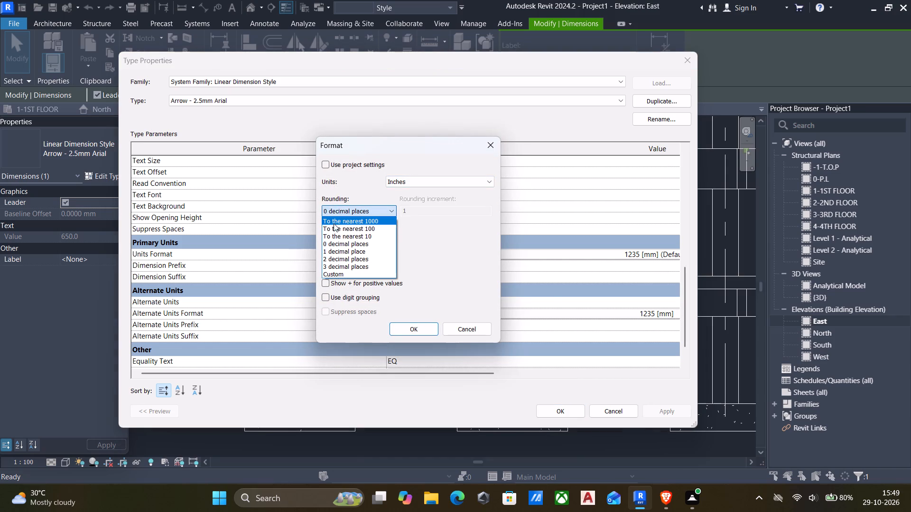
click(392, 210)
click(356, 240)
click(356, 240)
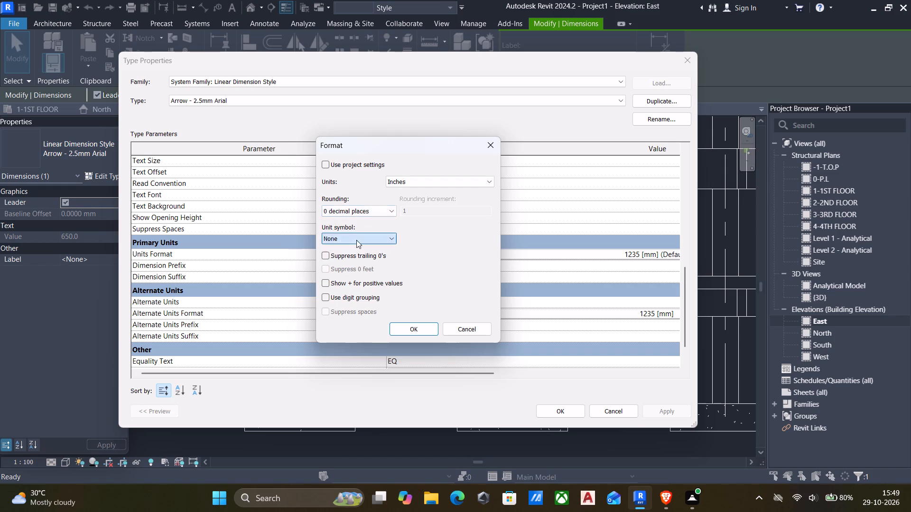
click(426, 329)
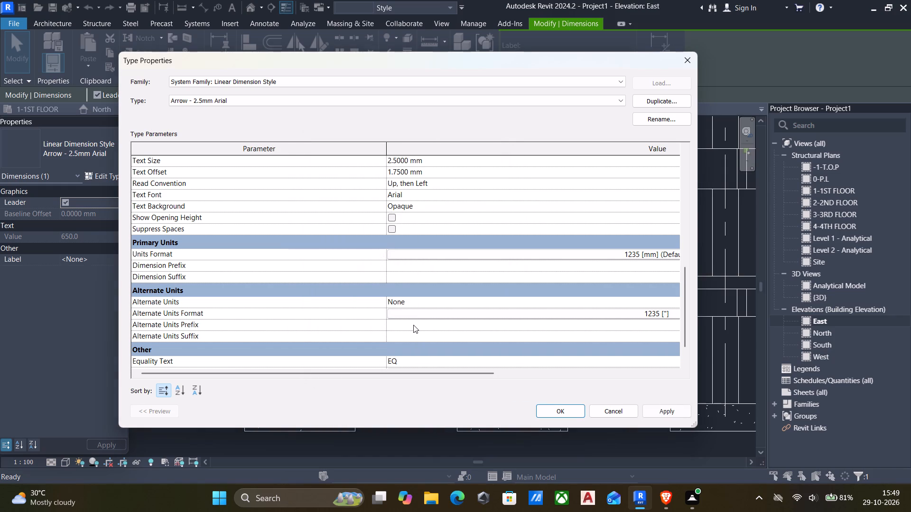
click(665, 408)
click(573, 411)
click(228, 331)
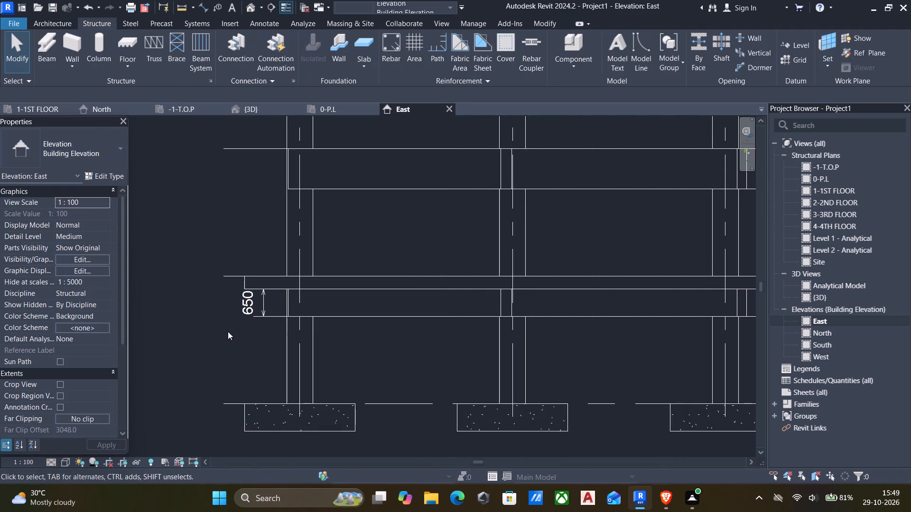
For the same dimension style's primary Units Format, turn off the project settings and choose inches.
click(244, 309)
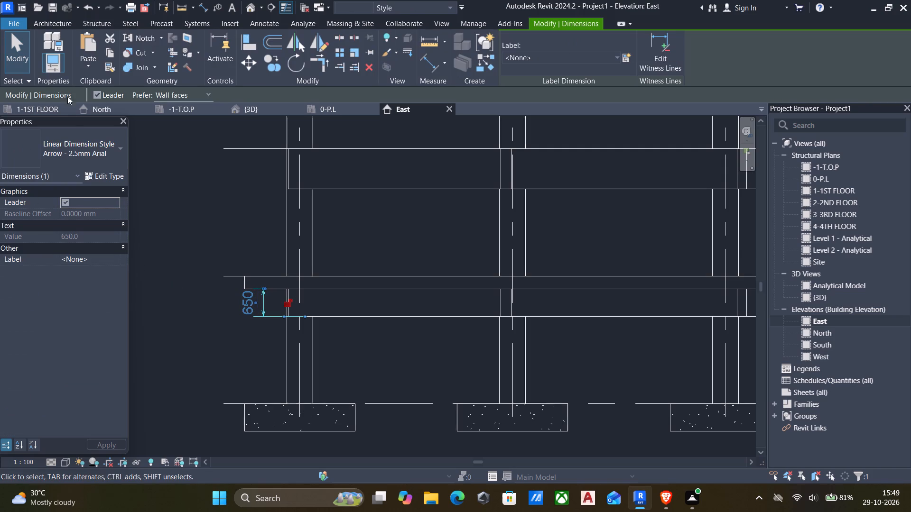
click(109, 171)
scroll(483, 316, down, 9)
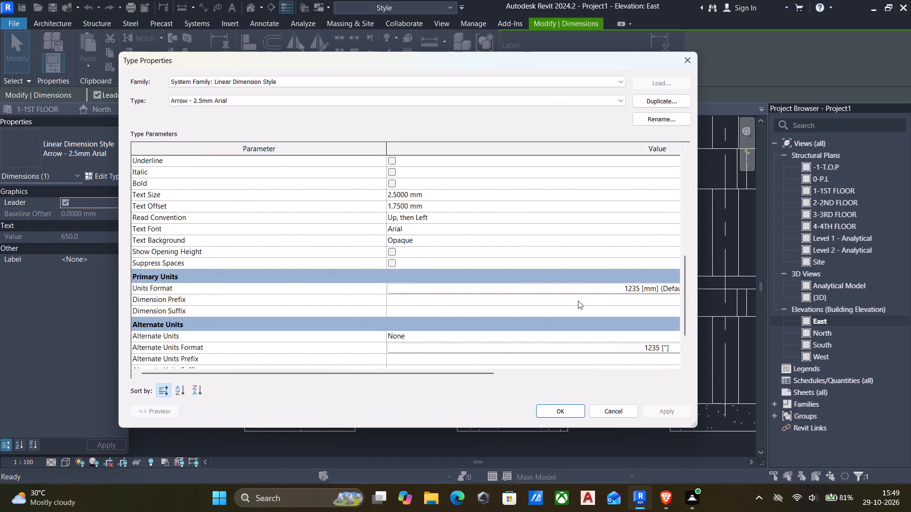
click(671, 287)
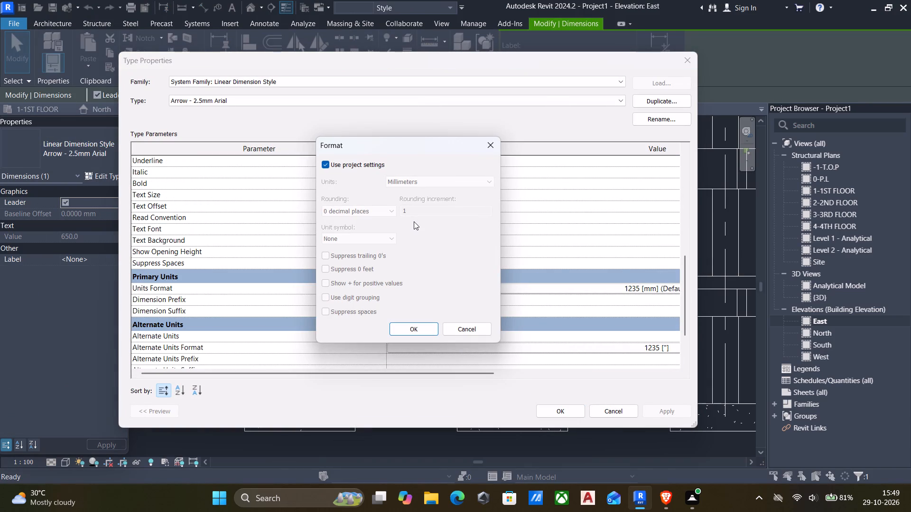
click(414, 188)
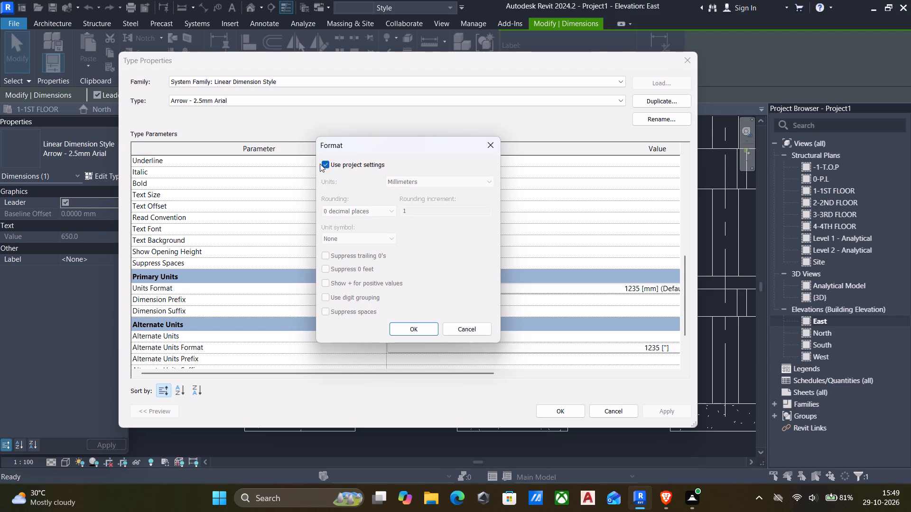
click(320, 164)
click(332, 163)
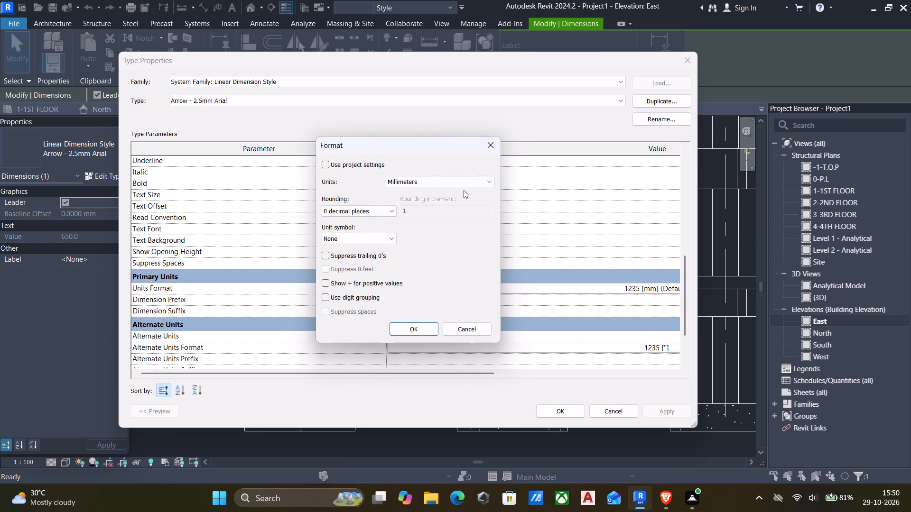
click(469, 180)
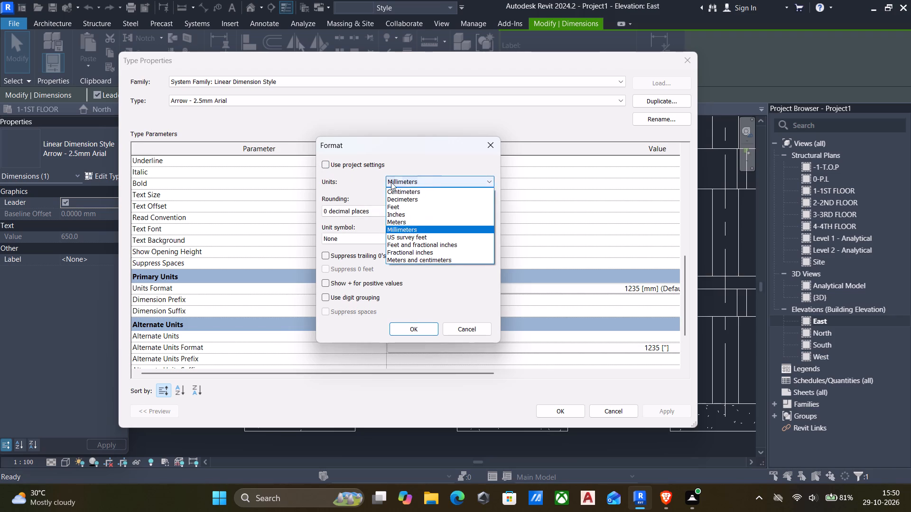
click(398, 214)
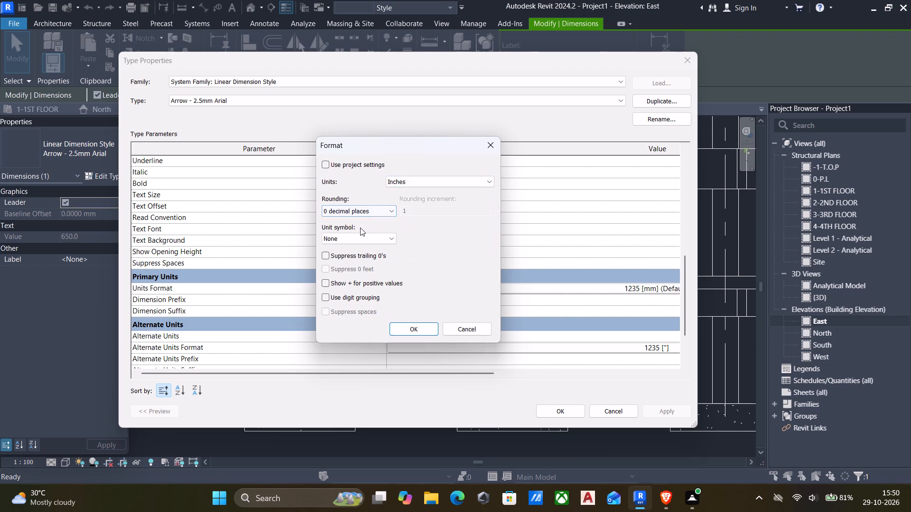
Set the primary unit symbol to in, keep rounding at 0 decimal places, and apply the type changes.
click(388, 208)
click(388, 208)
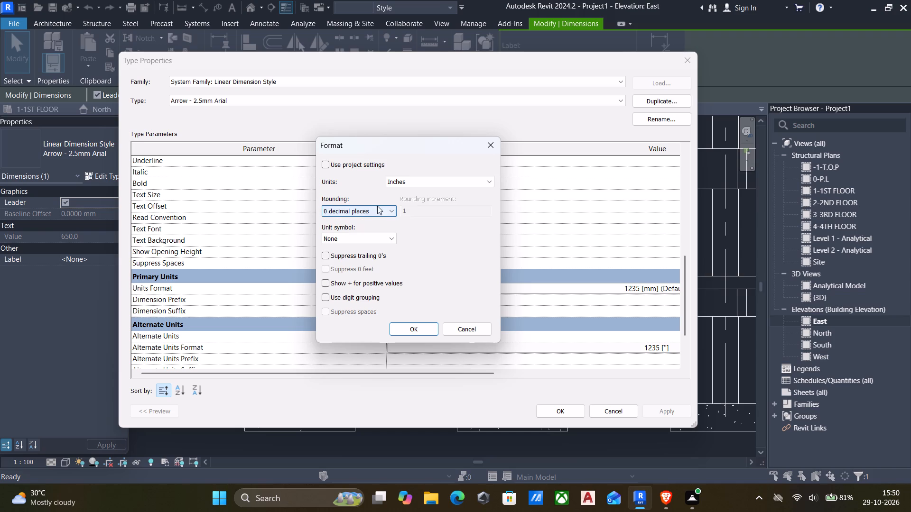
click(383, 242)
click(384, 241)
click(384, 241)
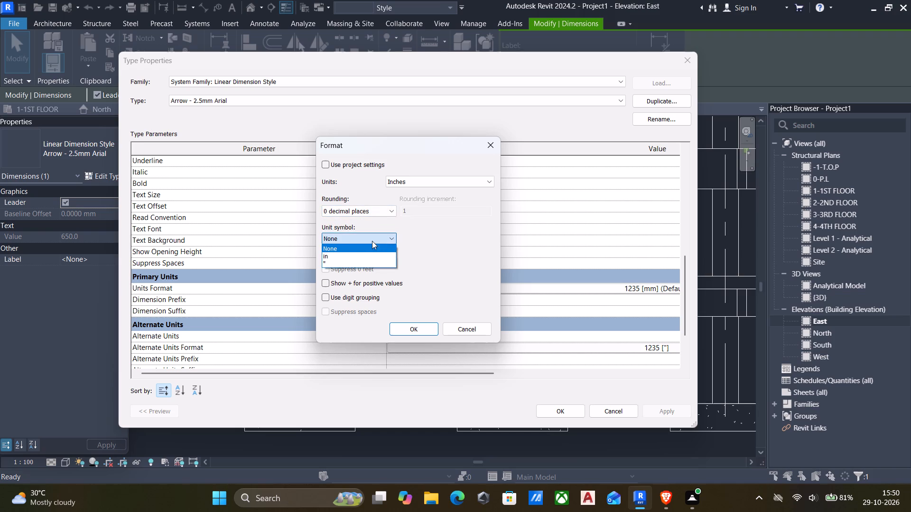
click(338, 253)
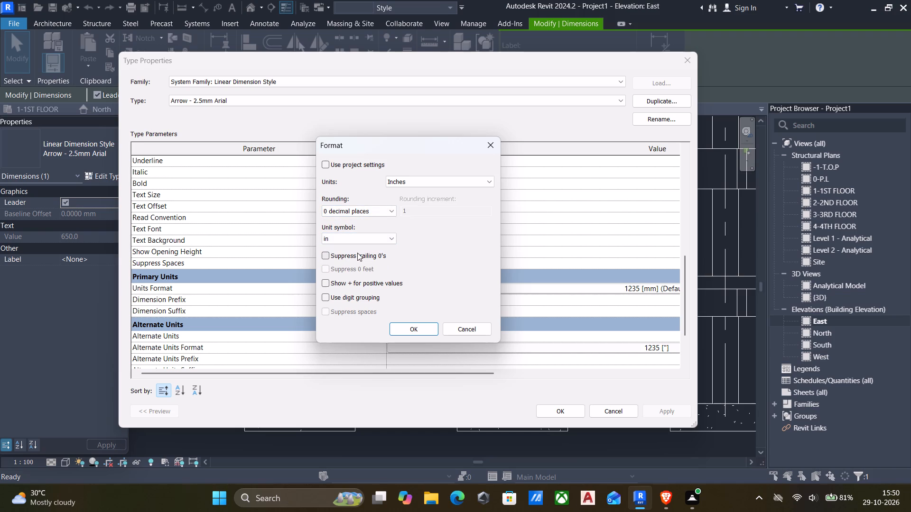
click(381, 219)
click(387, 214)
click(387, 214)
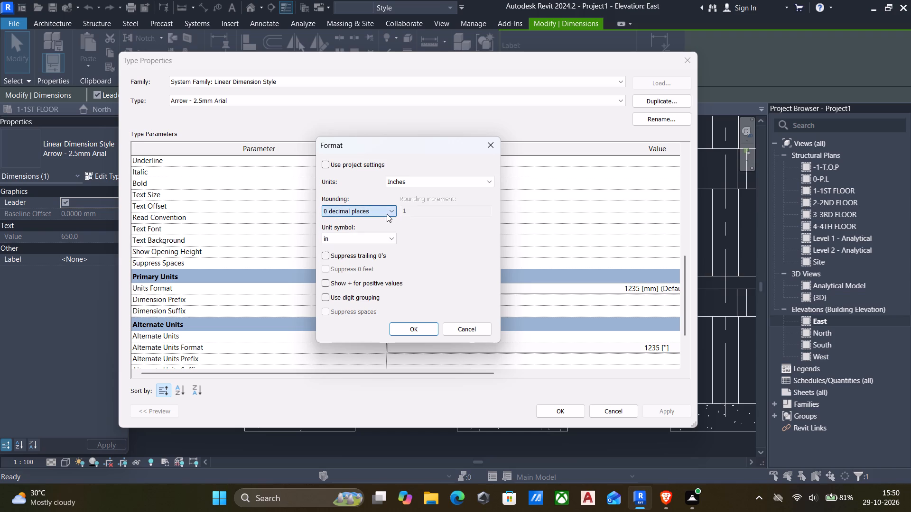
click(402, 328)
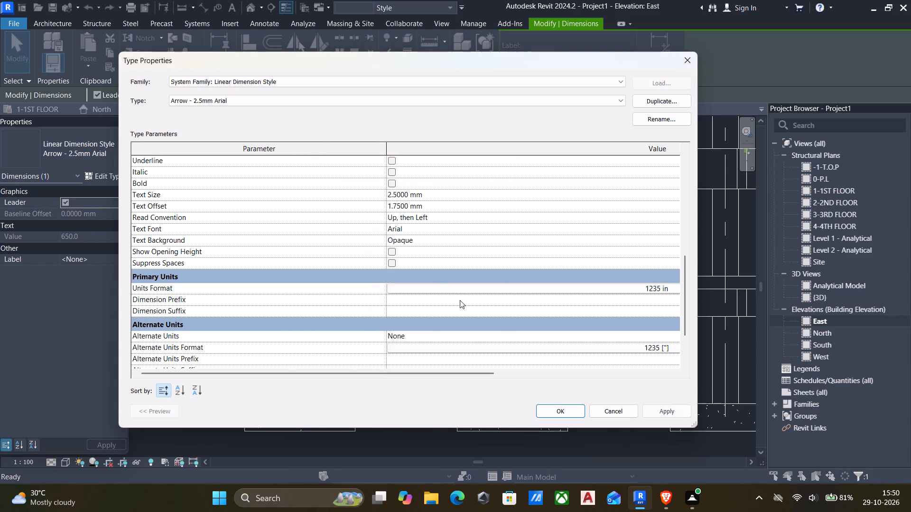
click(669, 411)
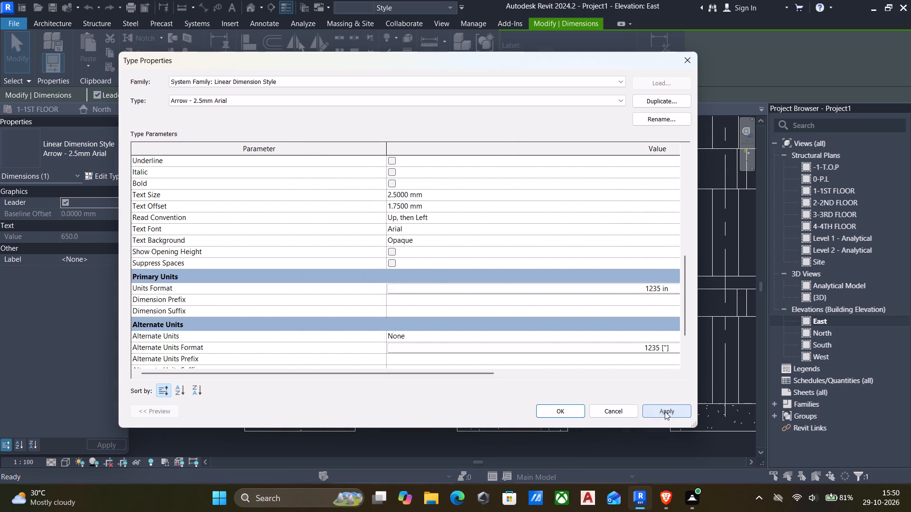
click(562, 412)
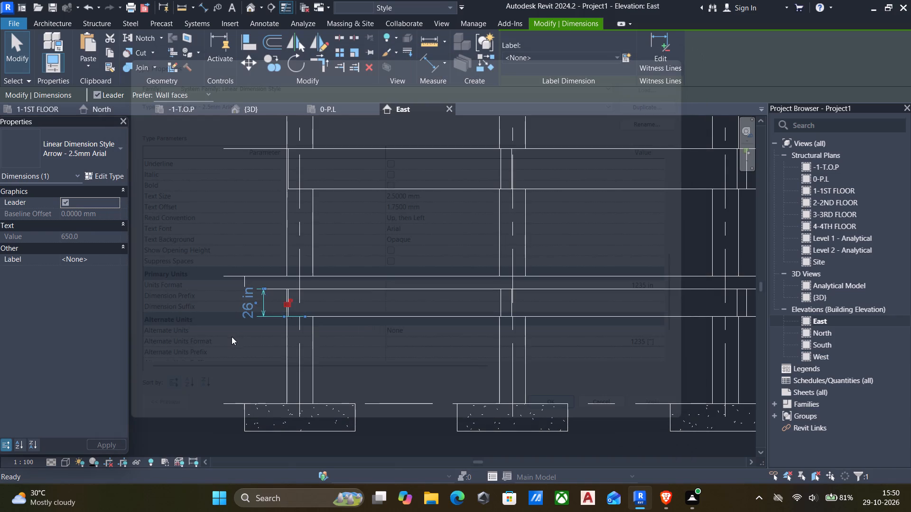
click(232, 337)
Set the primary Units Format of the Arrow - 2.5mm Arial dimension style to feet and apply the type change.
scroll(242, 313, up, 5)
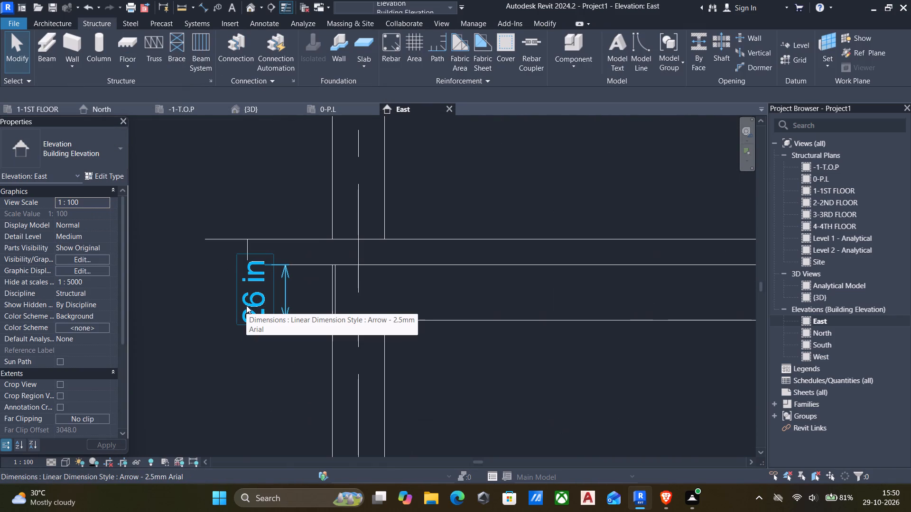
click(246, 305)
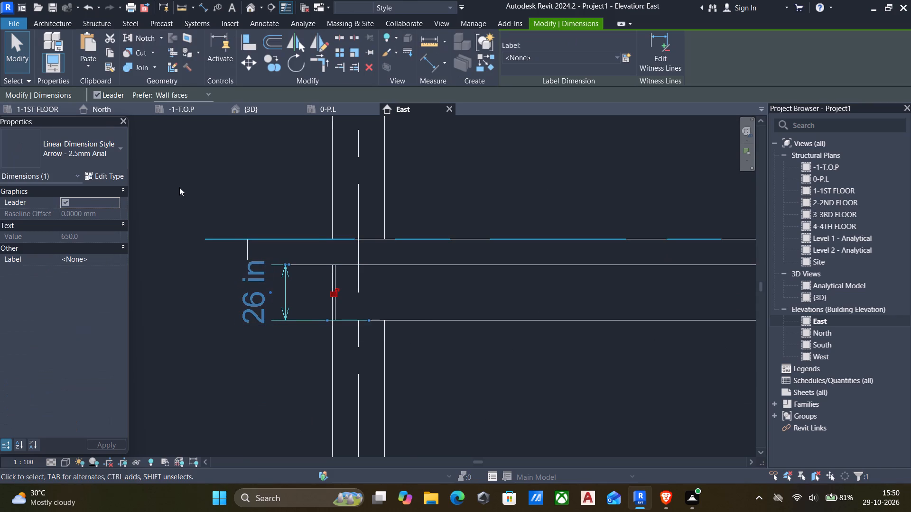
click(96, 155)
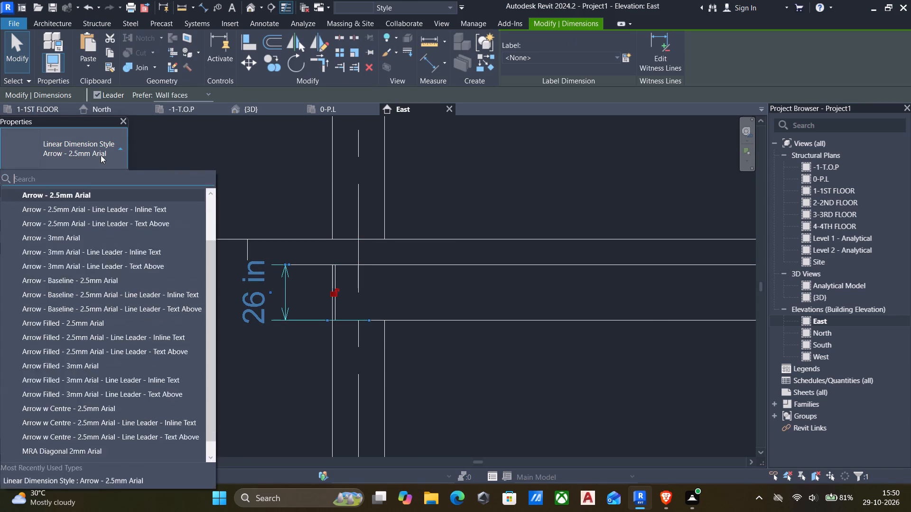
click(101, 155)
click(101, 176)
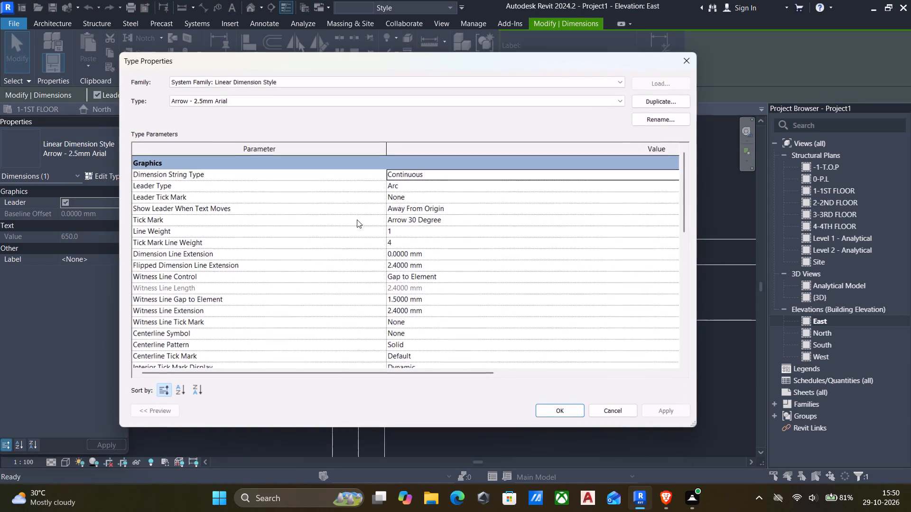
scroll(501, 309, down, 4)
scroll(559, 304, down, 4)
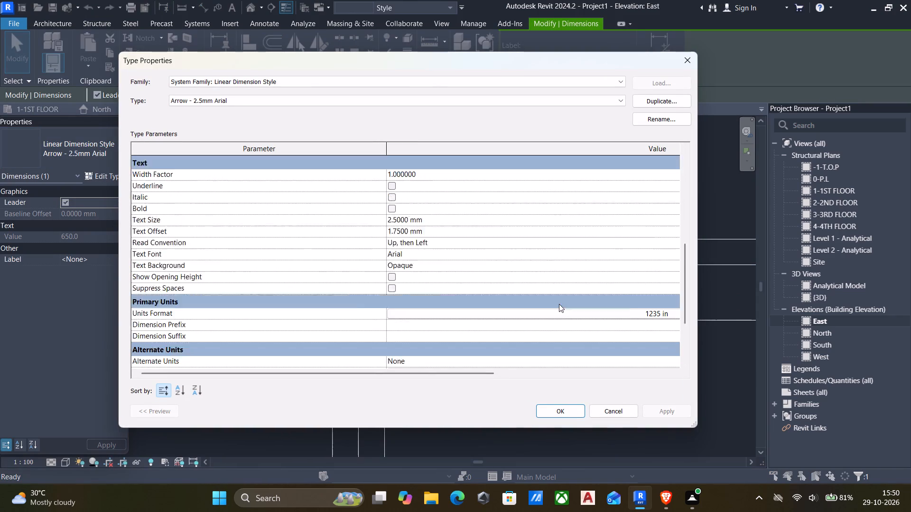
scroll(559, 304, down, 2)
click(670, 253)
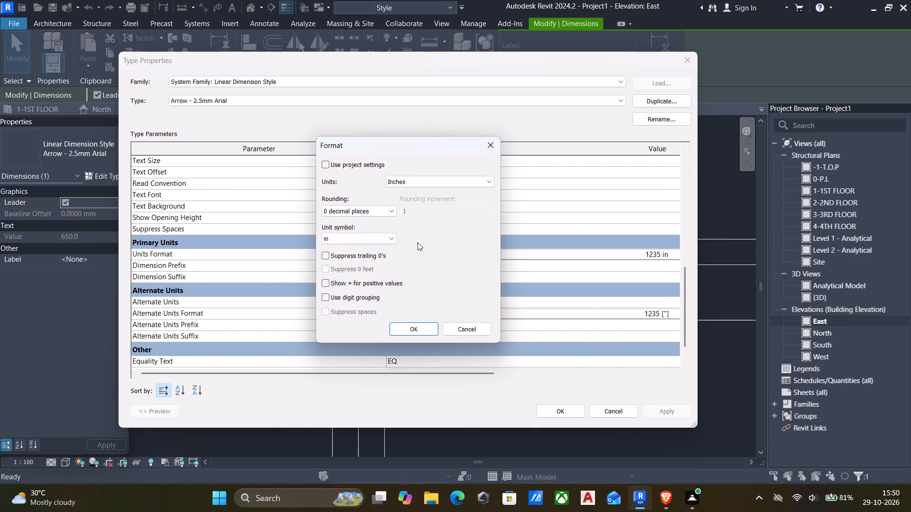
click(402, 183)
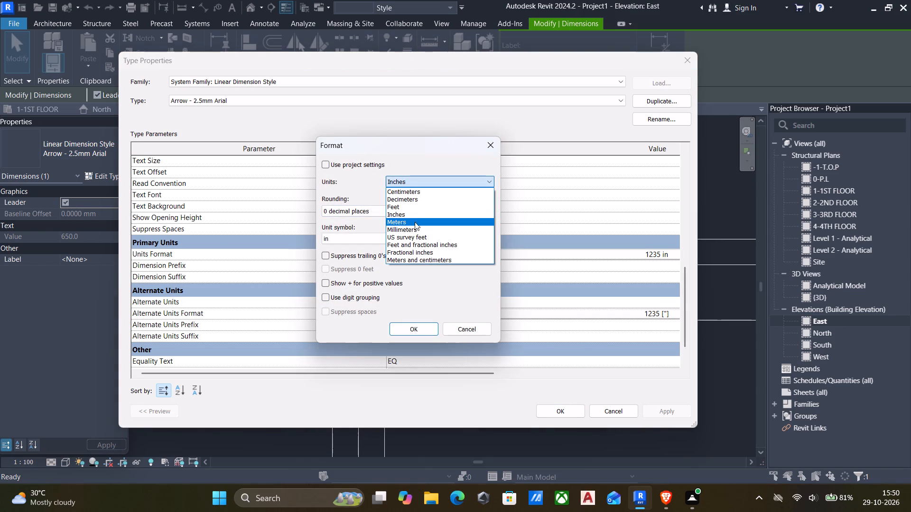
click(394, 203)
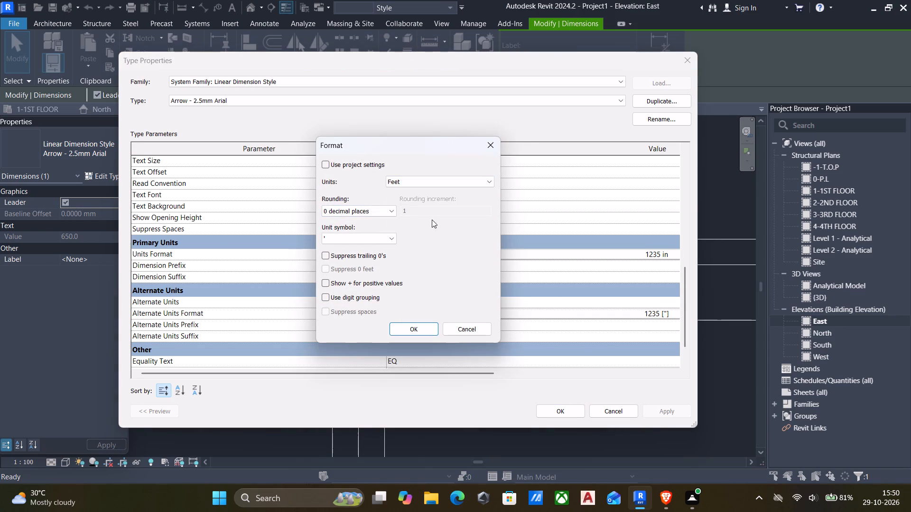
click(417, 328)
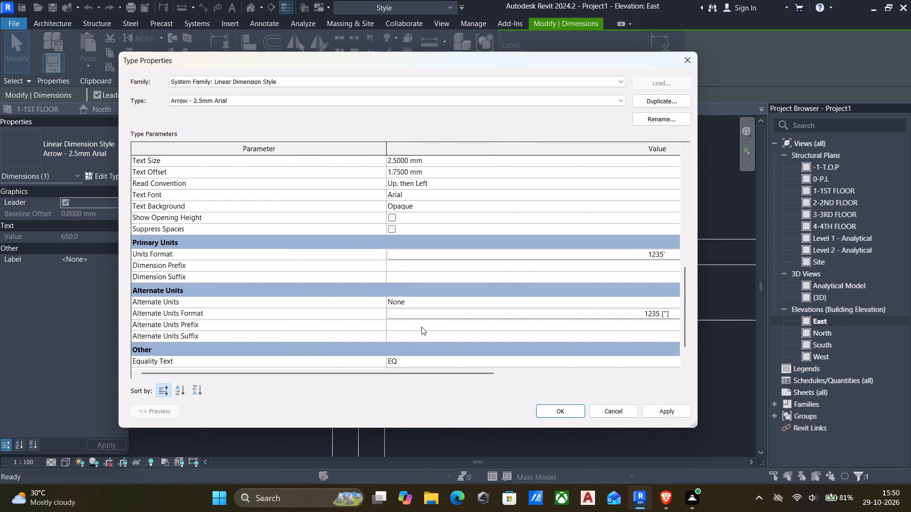
click(668, 409)
click(576, 410)
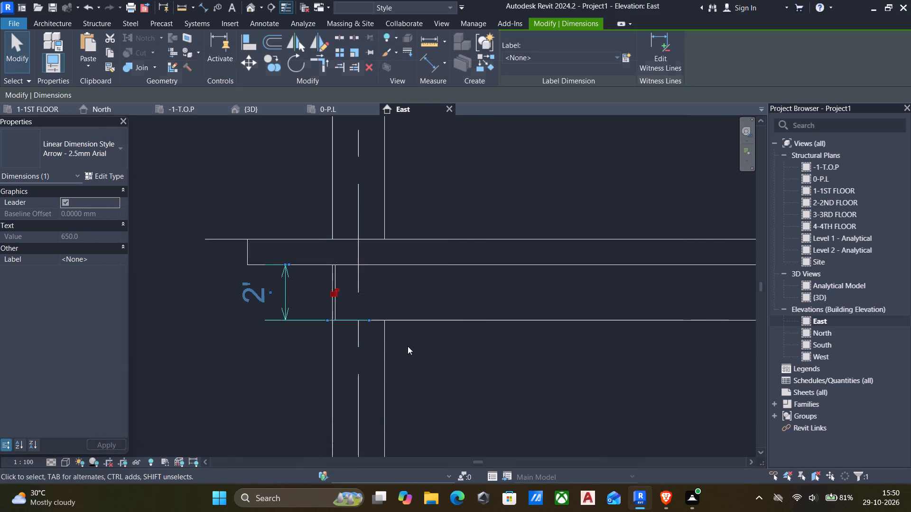
click(246, 362)
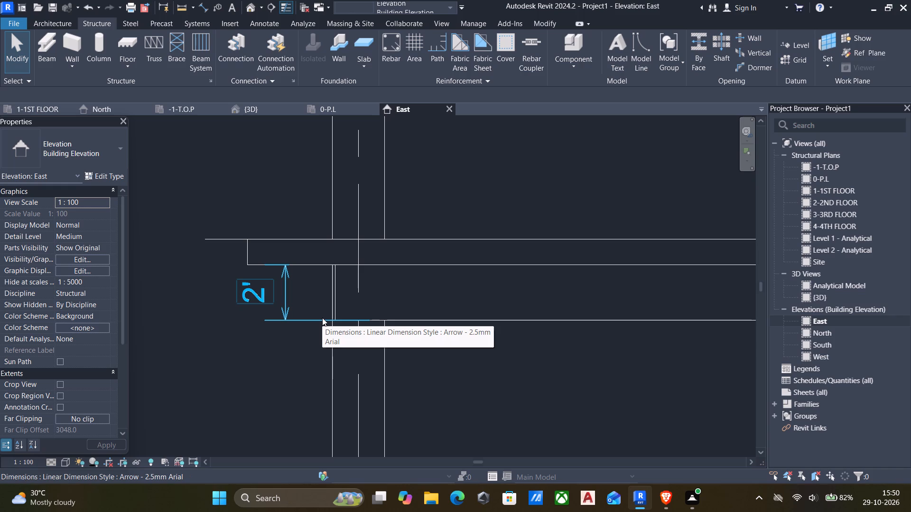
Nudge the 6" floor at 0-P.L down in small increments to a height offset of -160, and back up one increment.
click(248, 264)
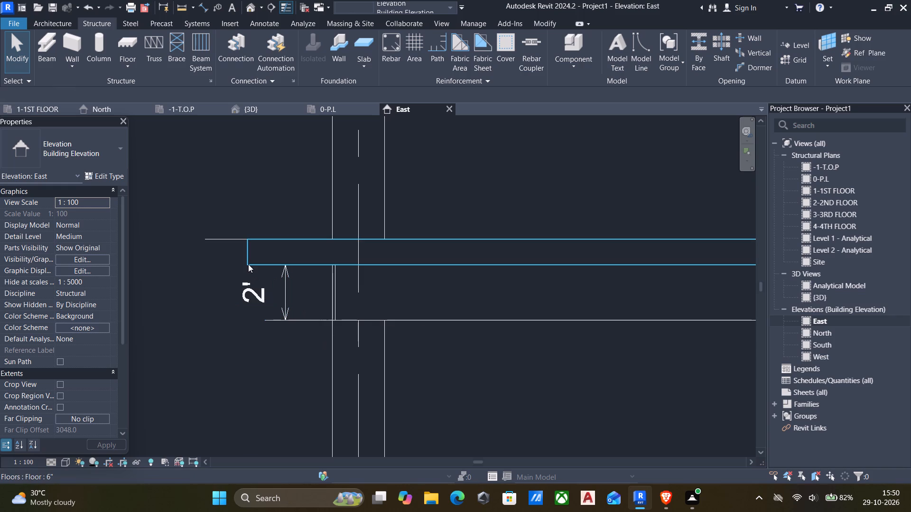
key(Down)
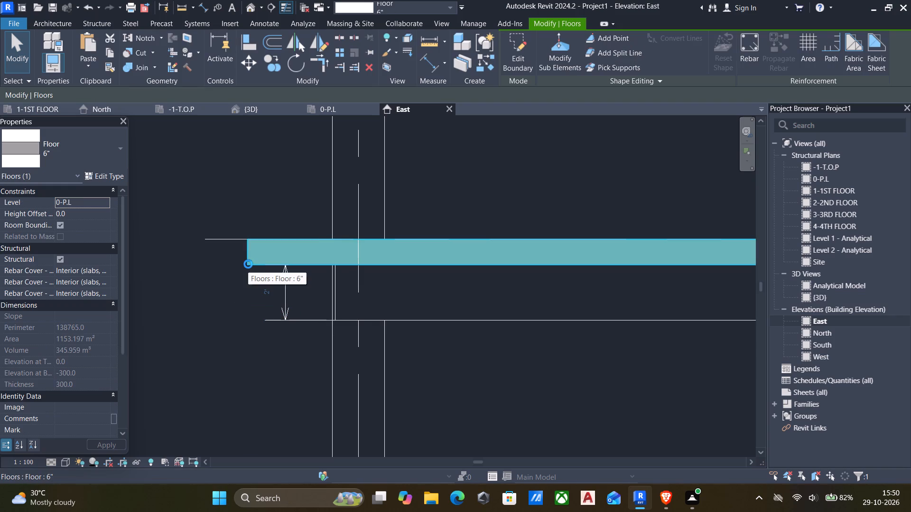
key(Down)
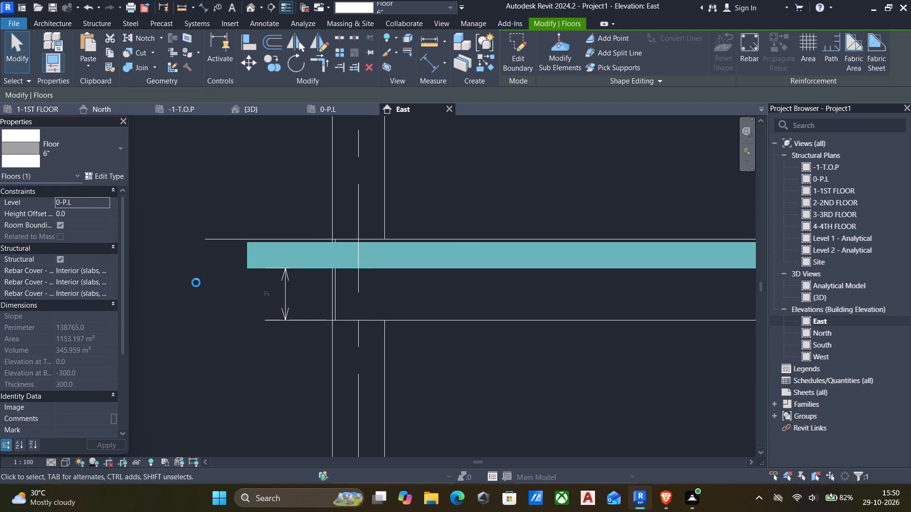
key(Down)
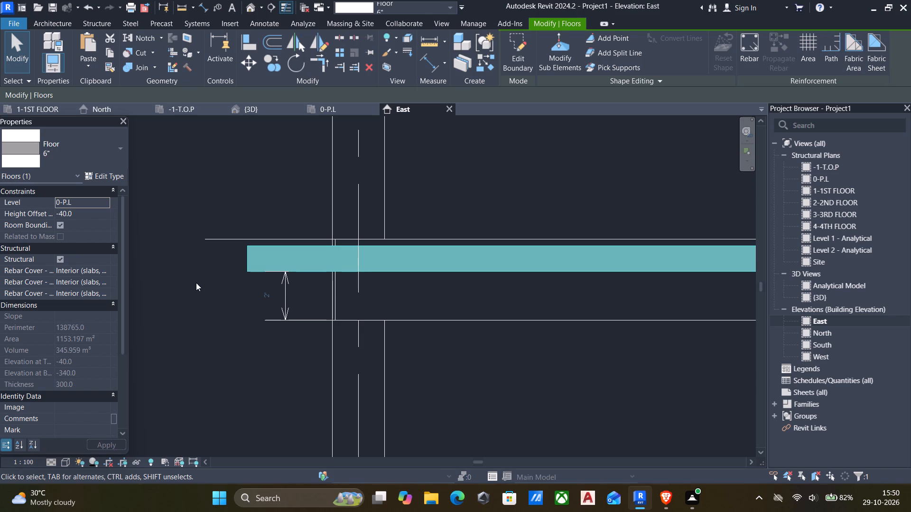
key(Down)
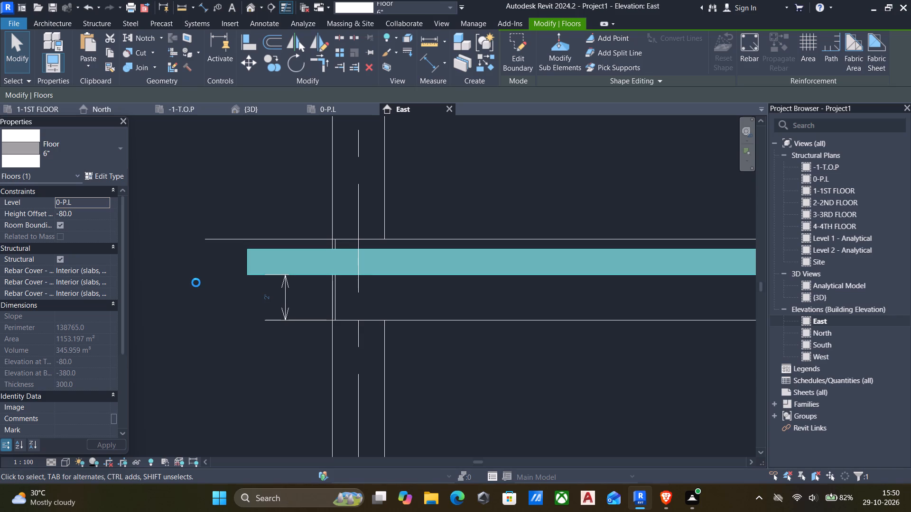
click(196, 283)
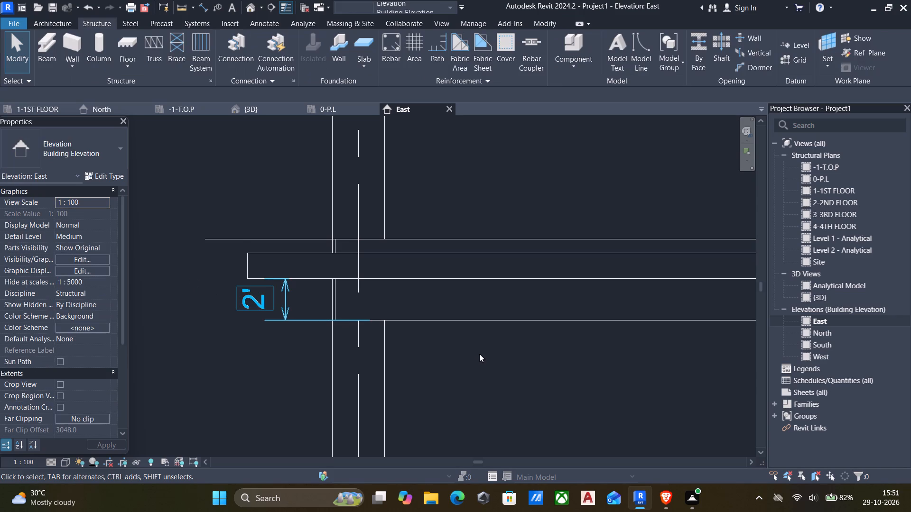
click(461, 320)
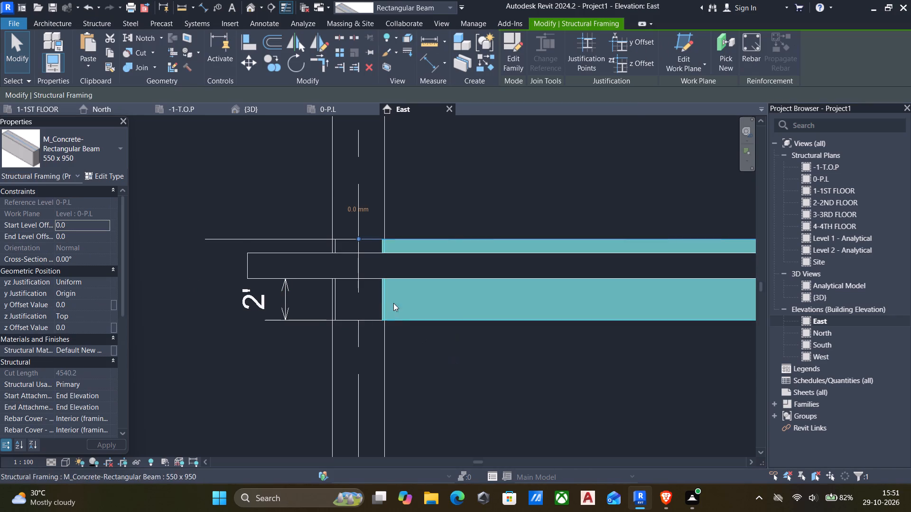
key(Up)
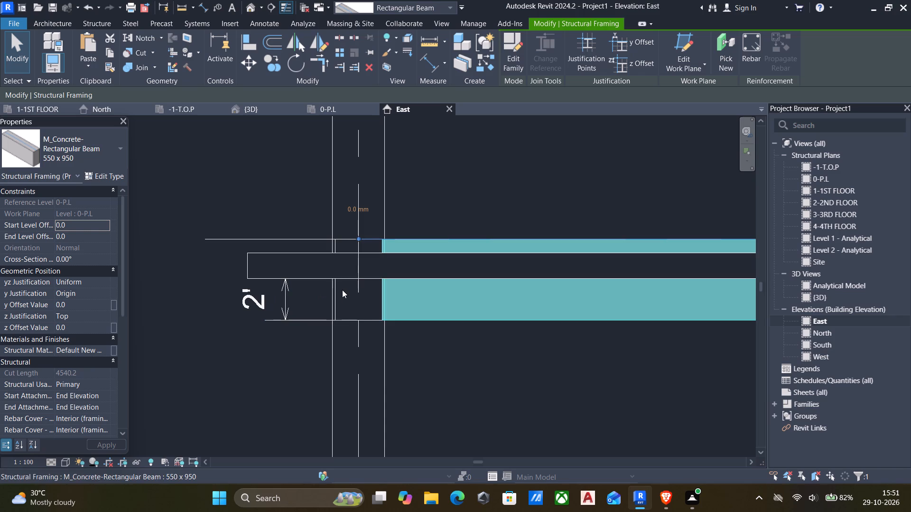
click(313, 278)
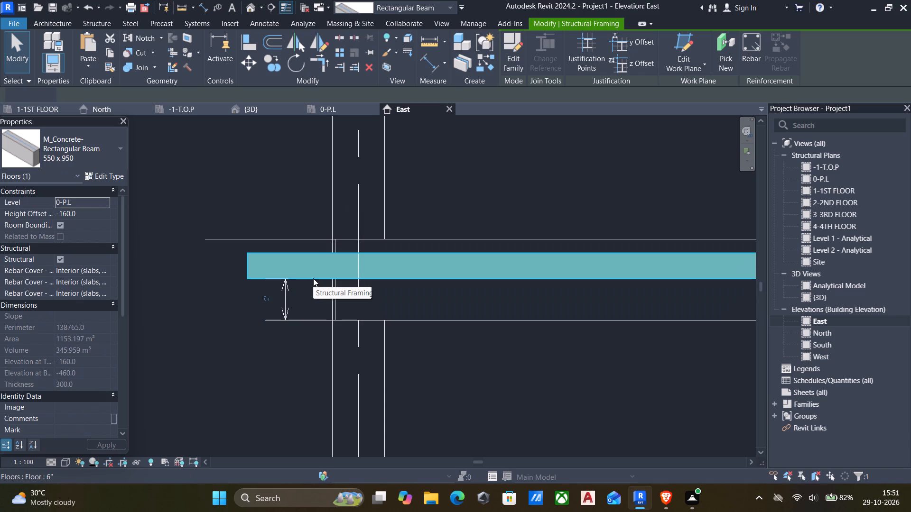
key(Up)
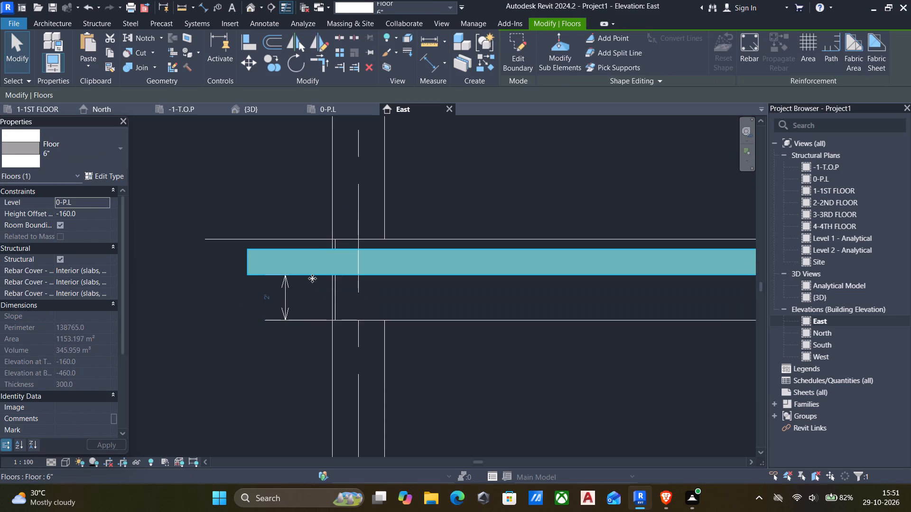
Align the top face of the 0-P.L floor with the top of the 550 x 950 beam.
text(al)
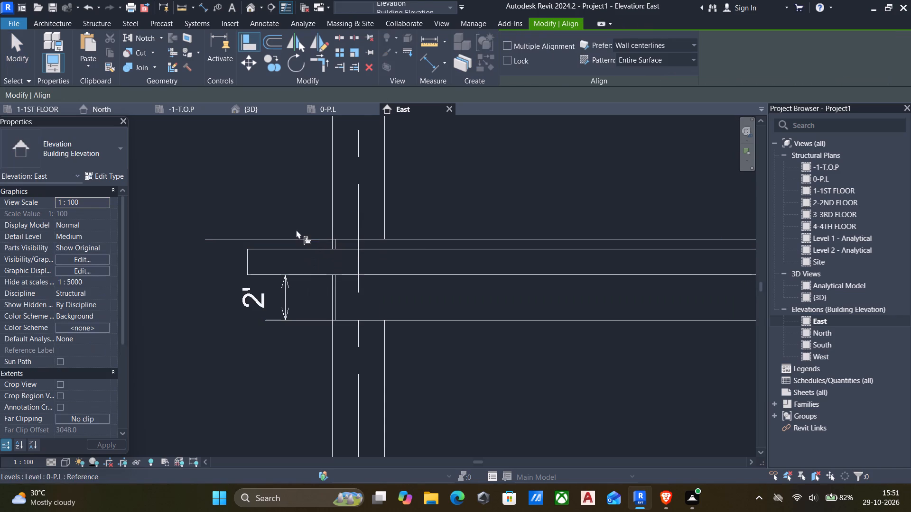
click(479, 237)
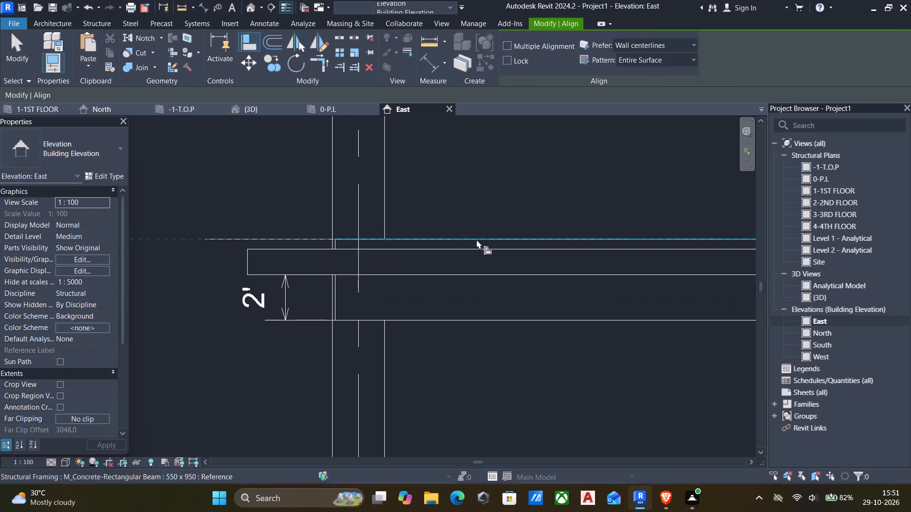
click(477, 249)
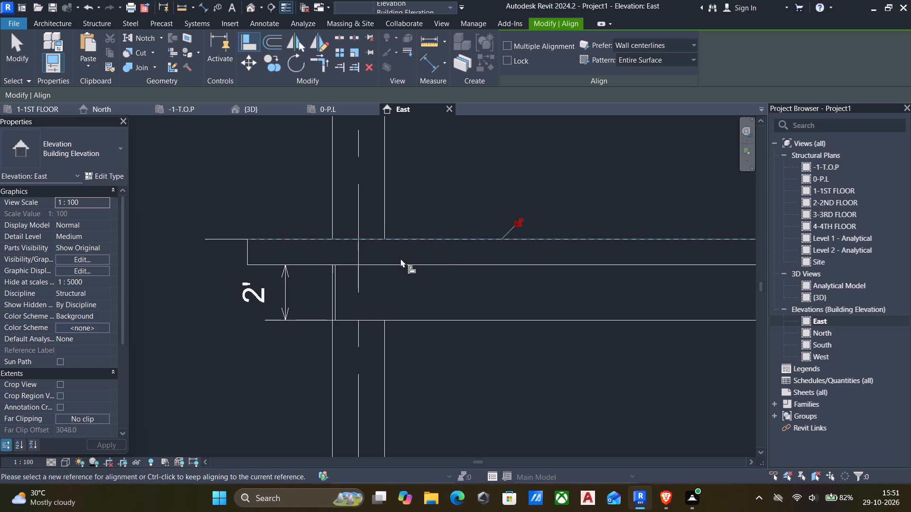
key(Escape)
key(Escape)
click(419, 319)
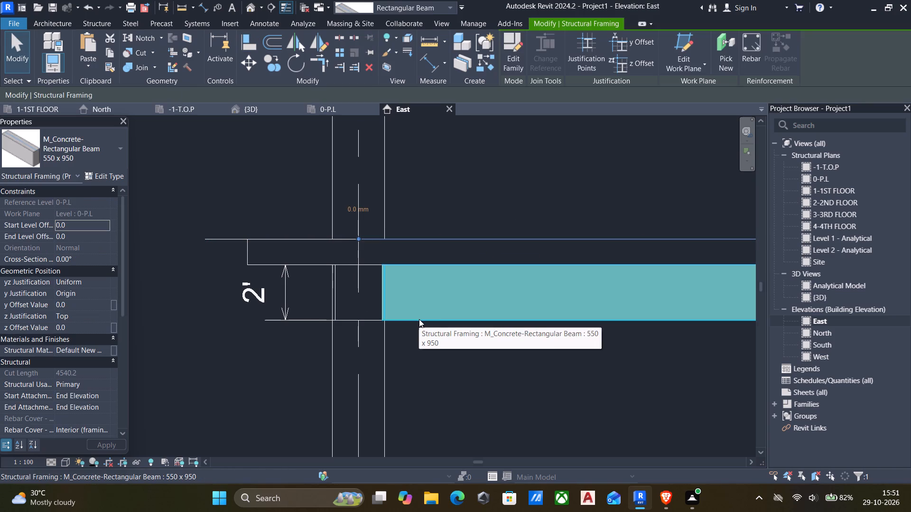
key(Escape)
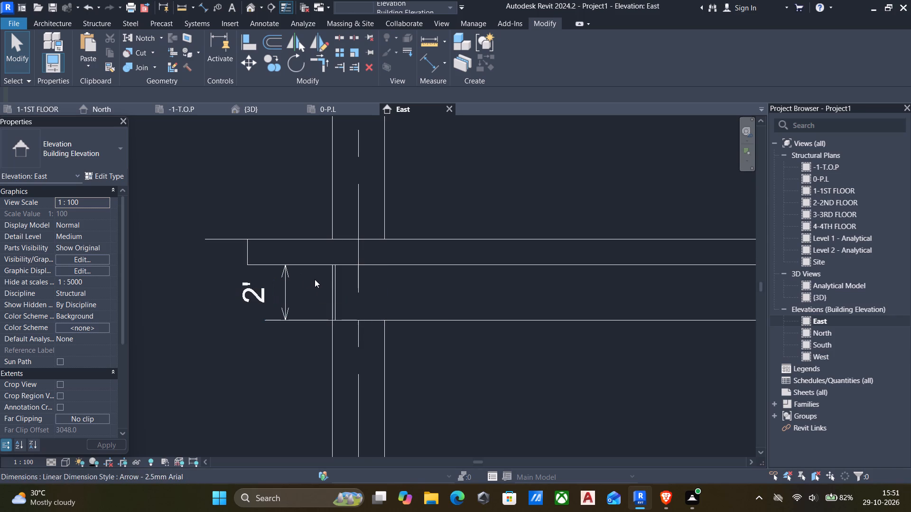
Add an aligned dimension from the 0-P.L beam's underside to the top of the floor, placed outside the existing beam dimension.
key(d)
key(i)
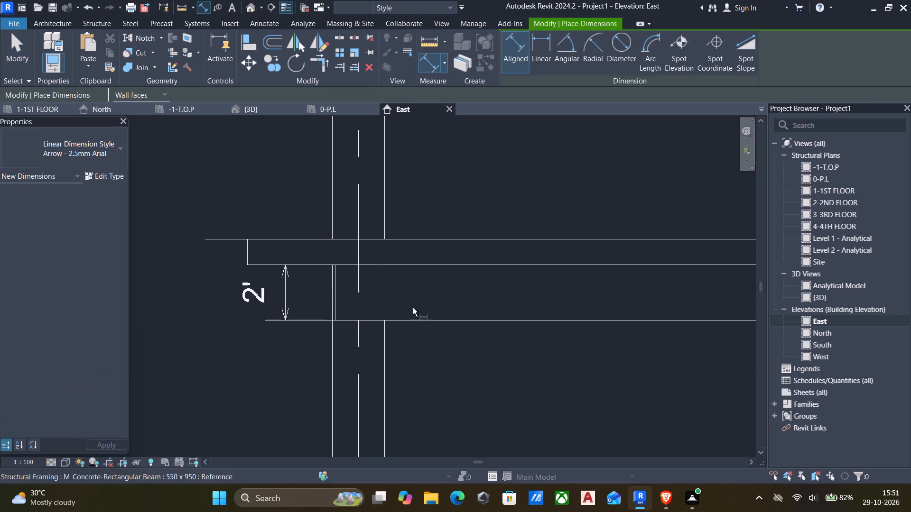
click(446, 320)
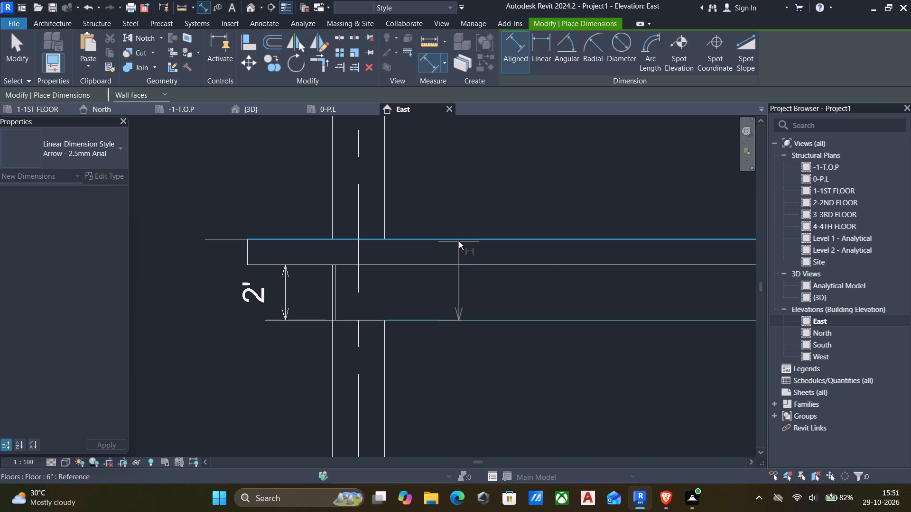
click(457, 238)
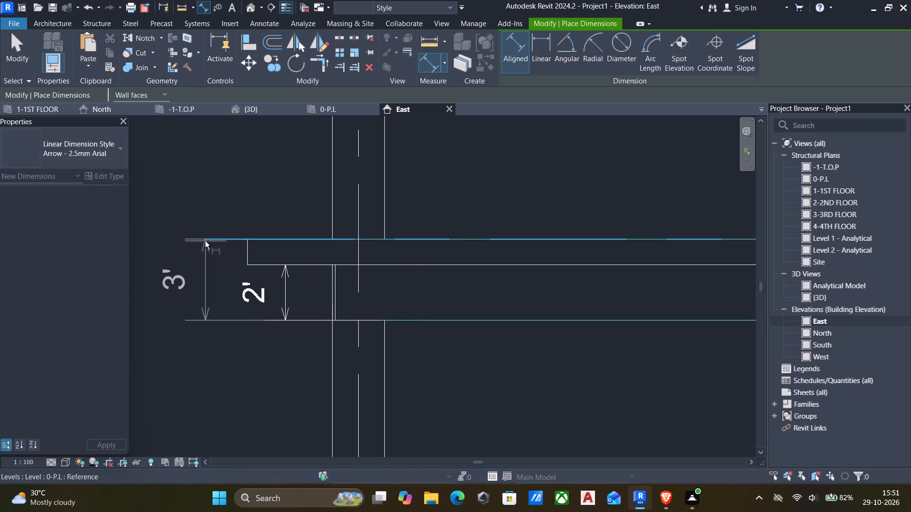
click(218, 250)
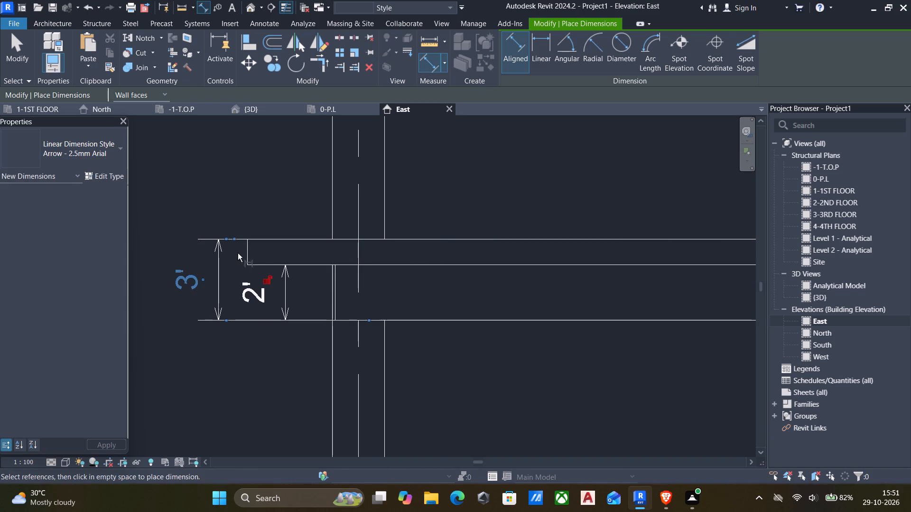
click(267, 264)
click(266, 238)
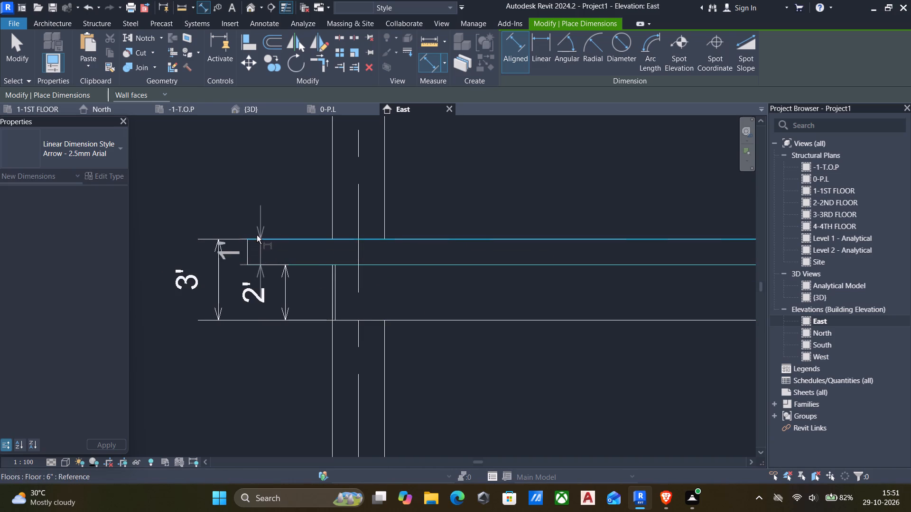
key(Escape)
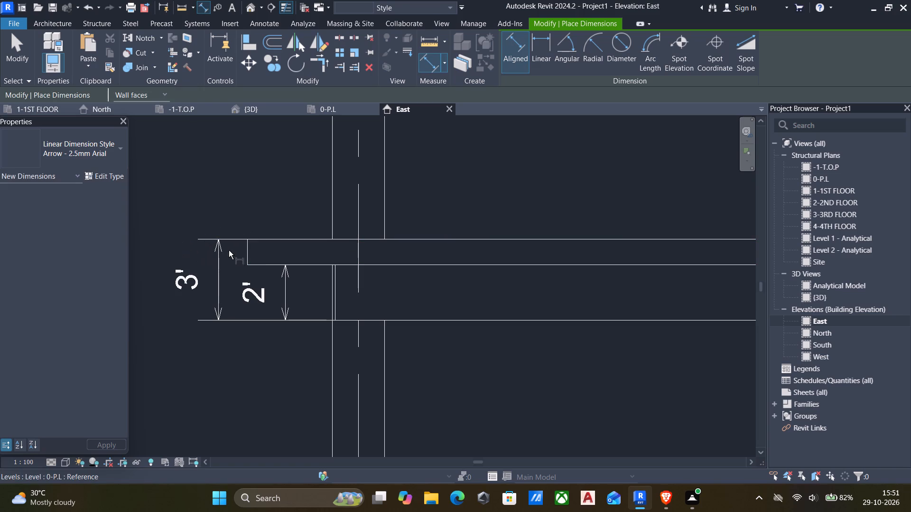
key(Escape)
Set the structure layer thickness of the 0-P.L floor's 6" type to 6" and apply the type change.
click(253, 265)
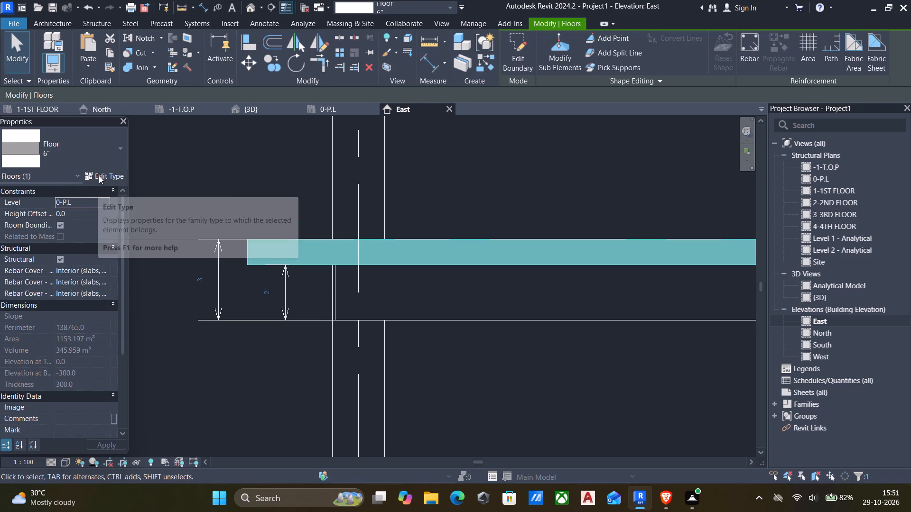
click(101, 174)
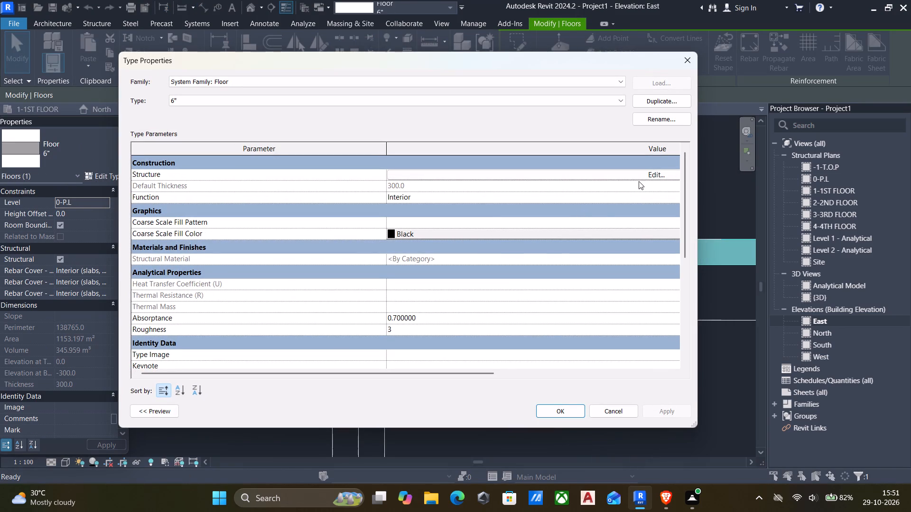
click(644, 175)
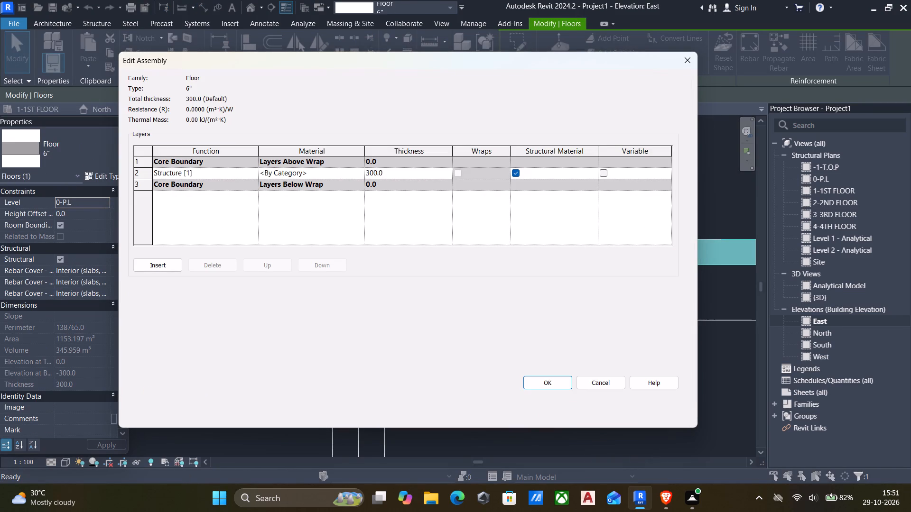
click(415, 175)
text(6")
key(Return)
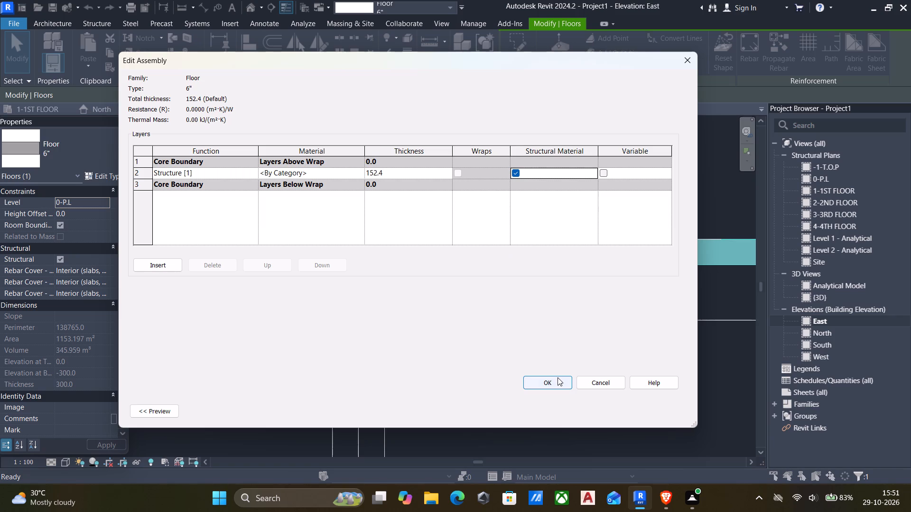
click(557, 378)
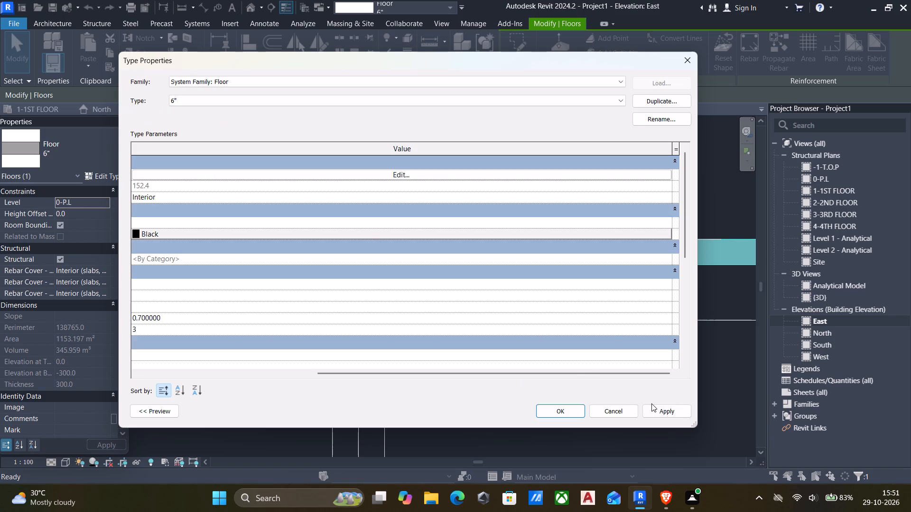
click(661, 408)
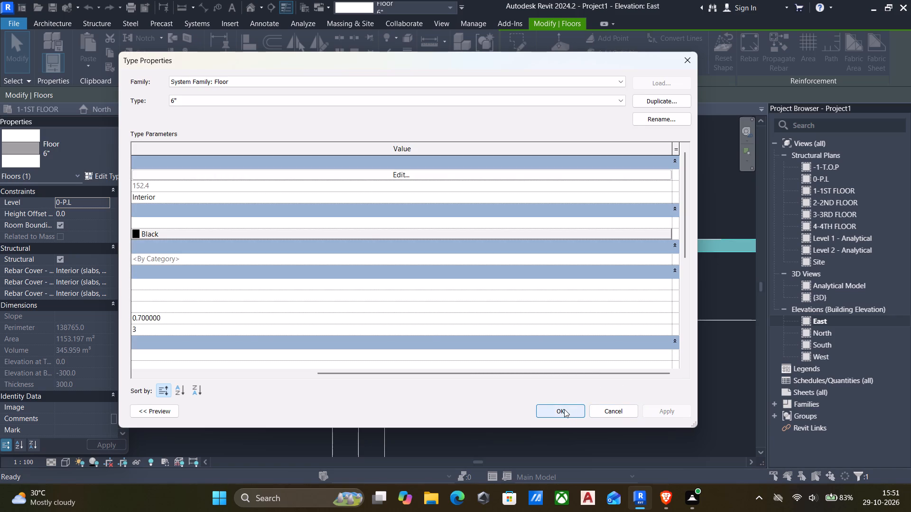
click(564, 409)
click(234, 359)
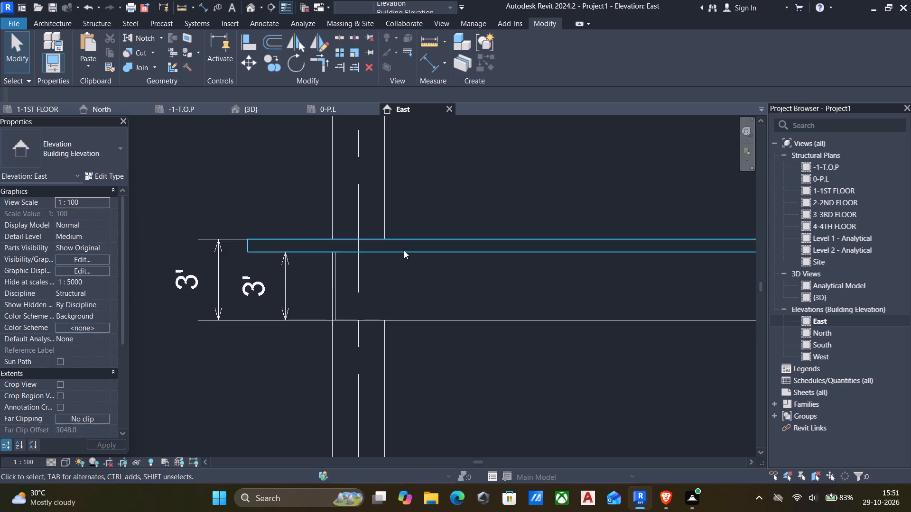
Edit the 550 x 950 beam type so that b is 950 and h is 550, and apply the change.
scroll(414, 246, down, 1)
scroll(415, 243, up, 6)
scroll(415, 243, down, 8)
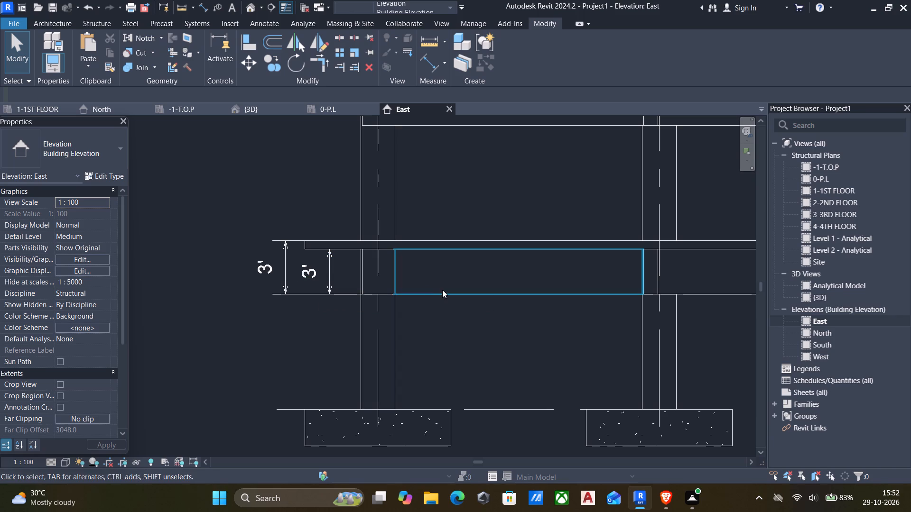
click(443, 291)
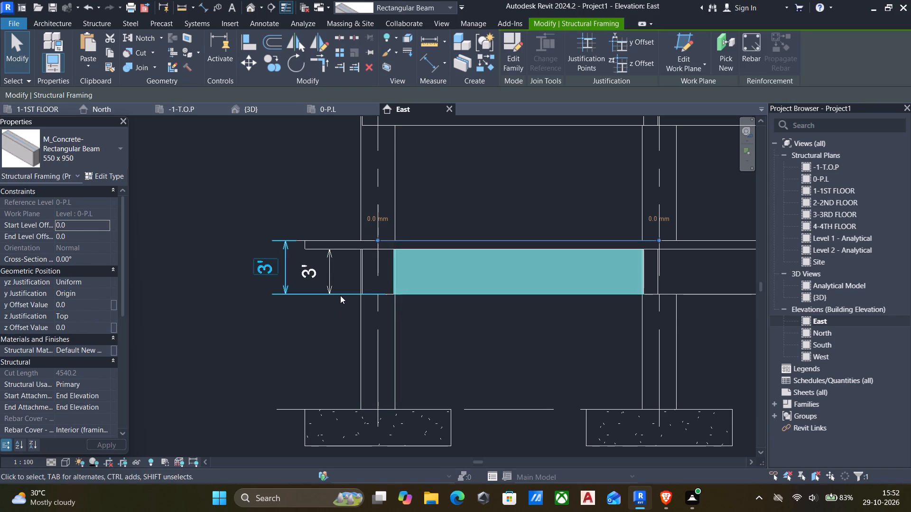
click(340, 295)
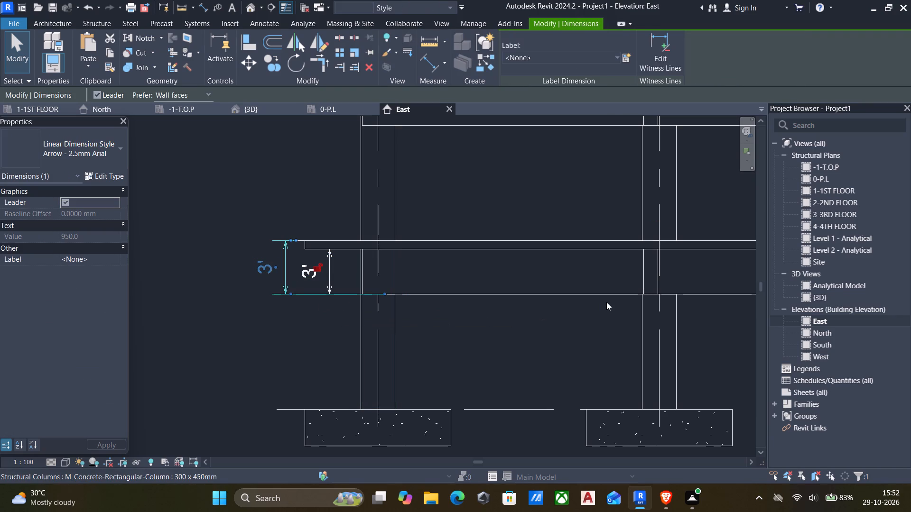
click(589, 295)
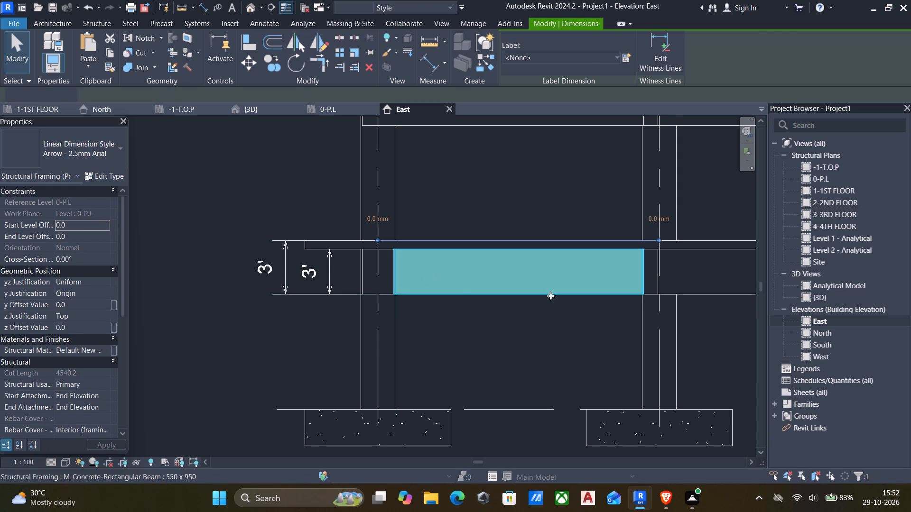
click(103, 177)
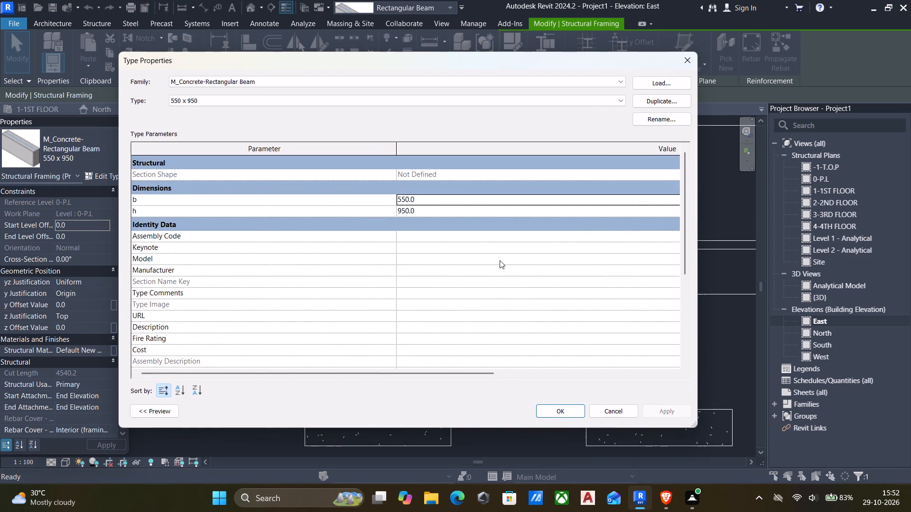
click(458, 196)
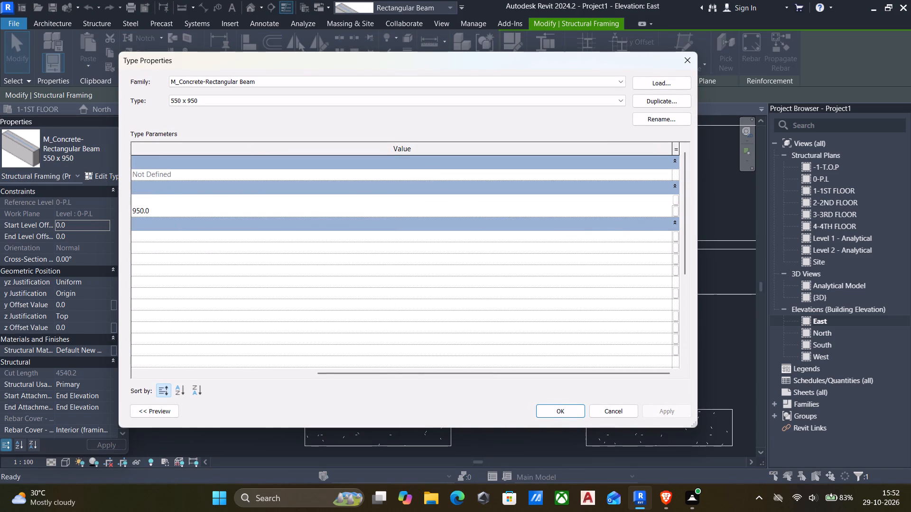
key(9)
key(5)
key(0)
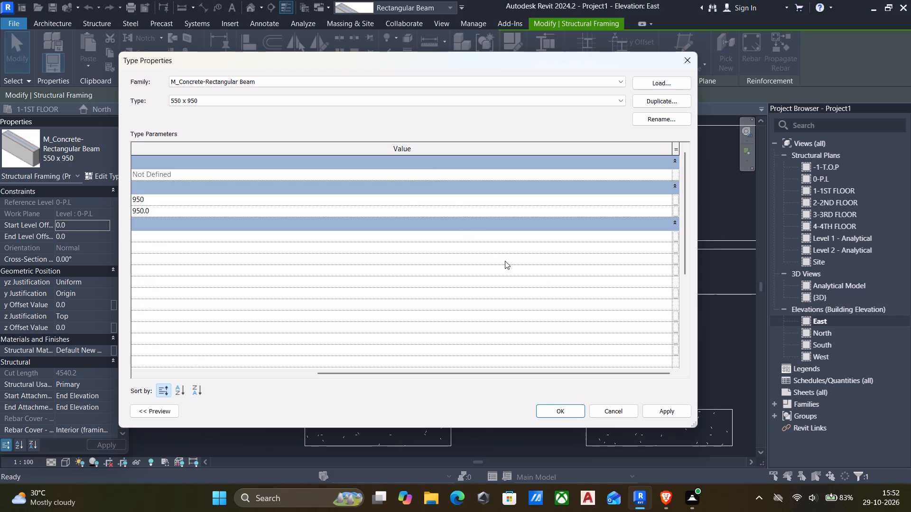
click(196, 209)
text(550)
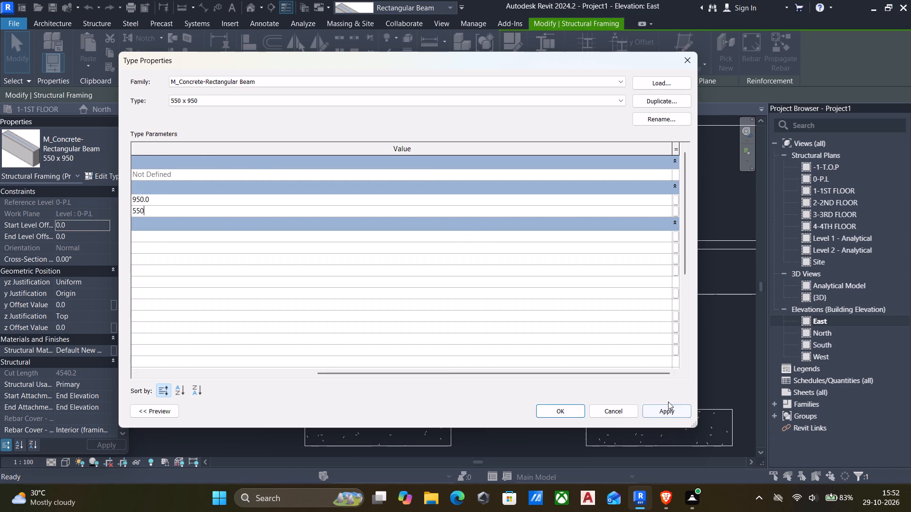
click(673, 410)
click(569, 410)
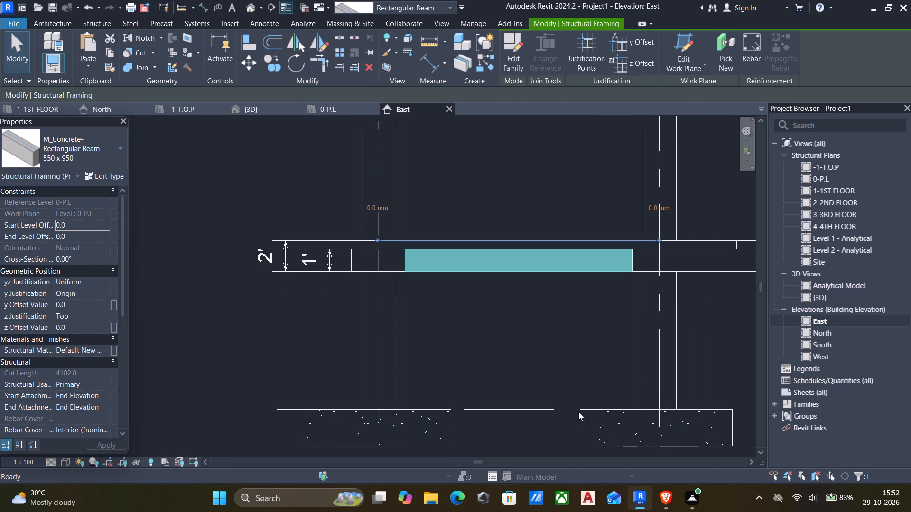
click(511, 336)
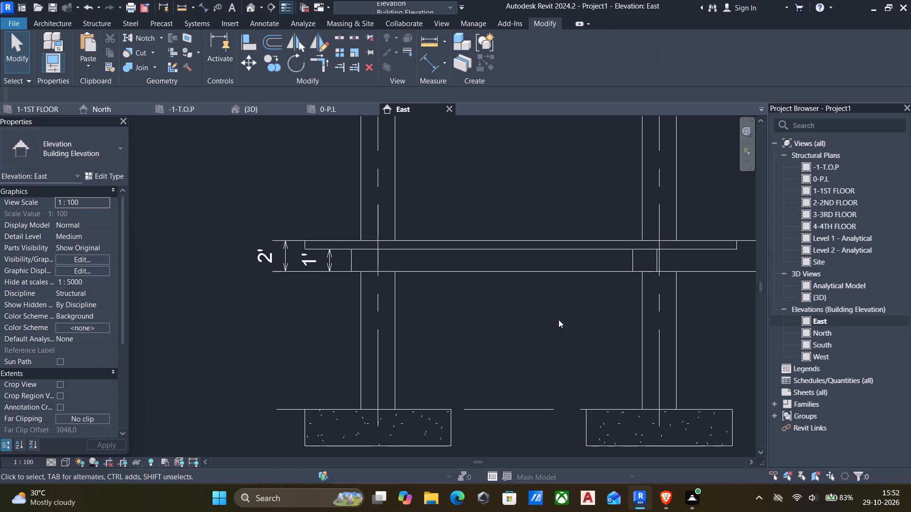
Inspect the neighbouring 0-P.L beams and the floor's edge where they meet in the East elevation.
middle_drag(559, 320, 335, 359)
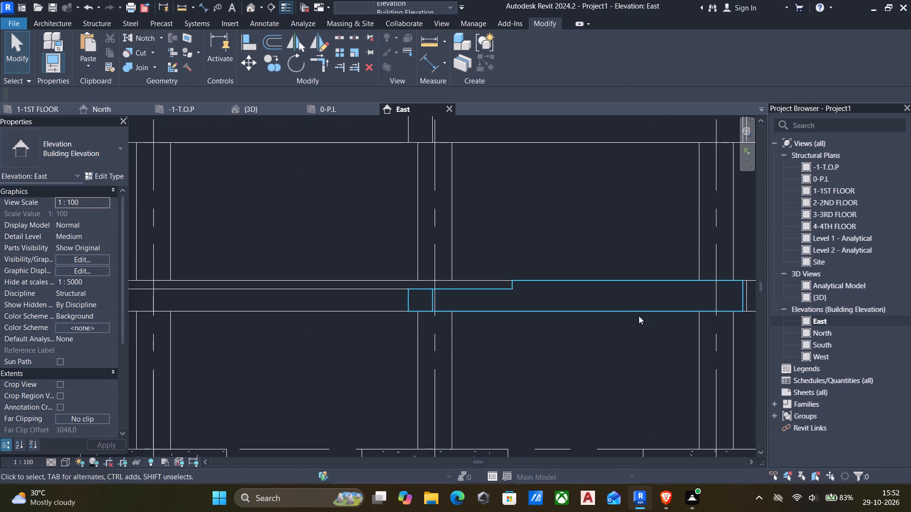
click(635, 314)
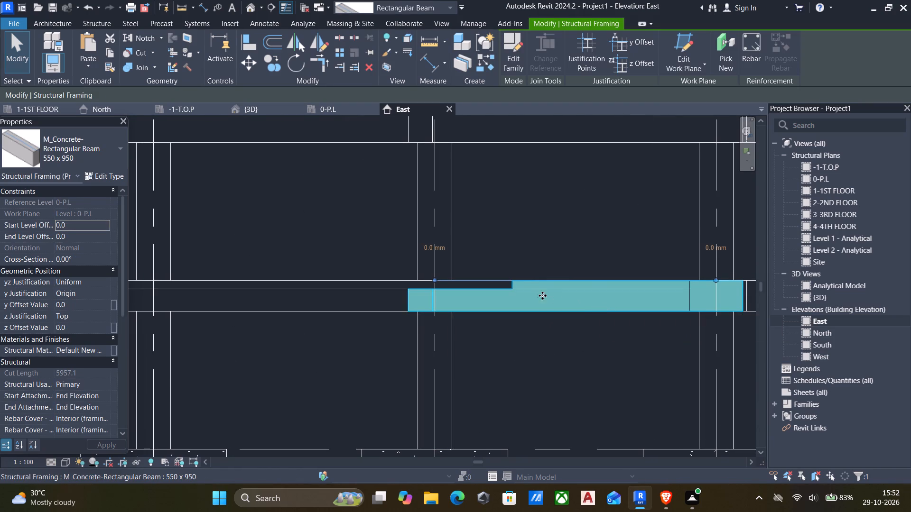
click(320, 309)
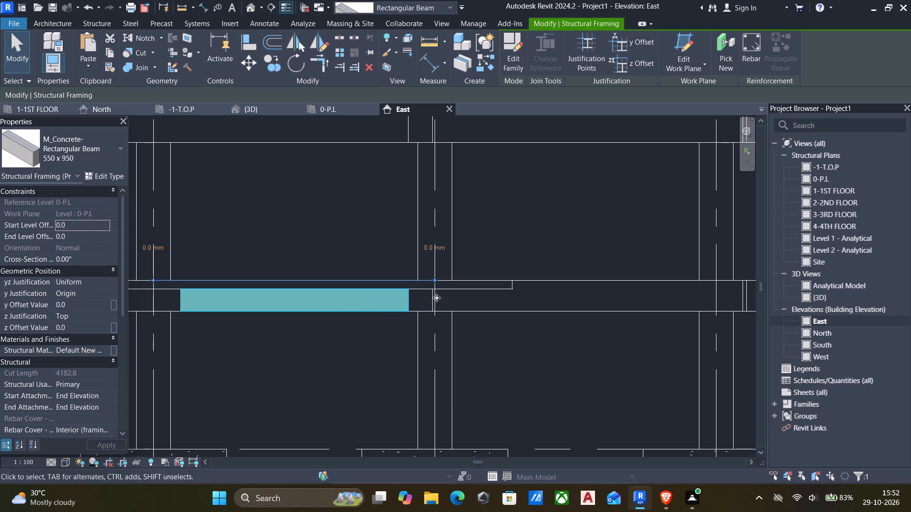
click(461, 297)
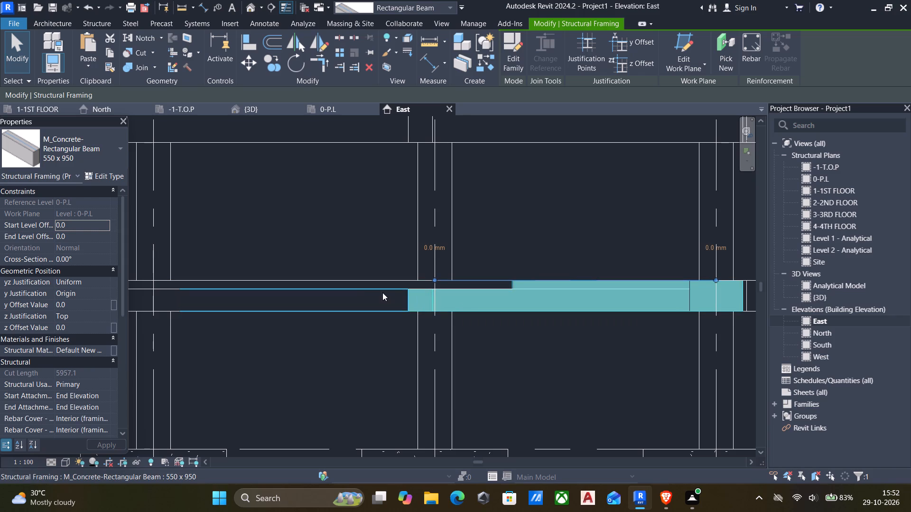
click(363, 295)
click(461, 286)
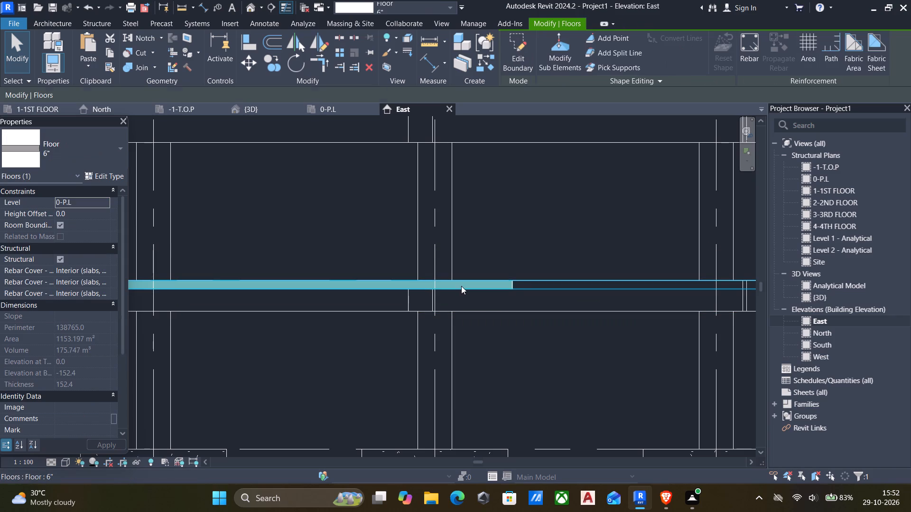
click(409, 332)
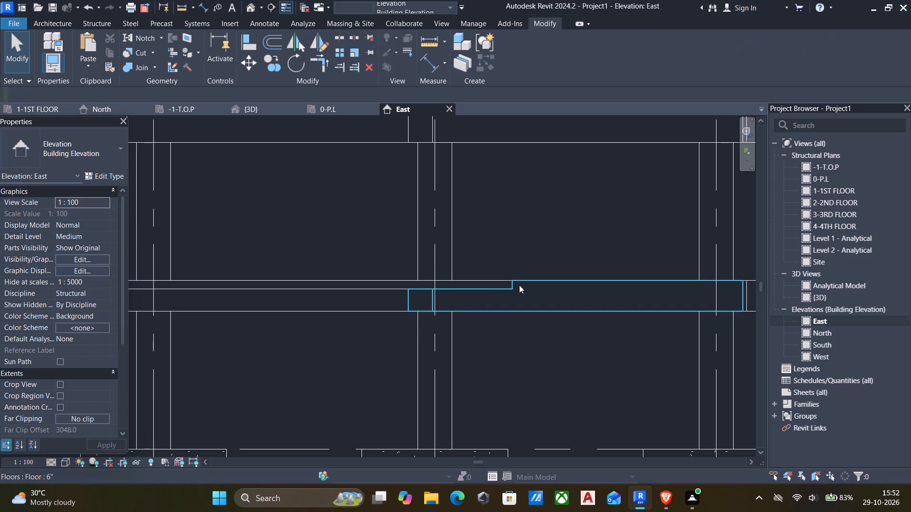
Examine the 0-P.L floor, its edges and the resized beams from several angles in the 3D view.
click(249, 6)
scroll(421, 243, down, 6)
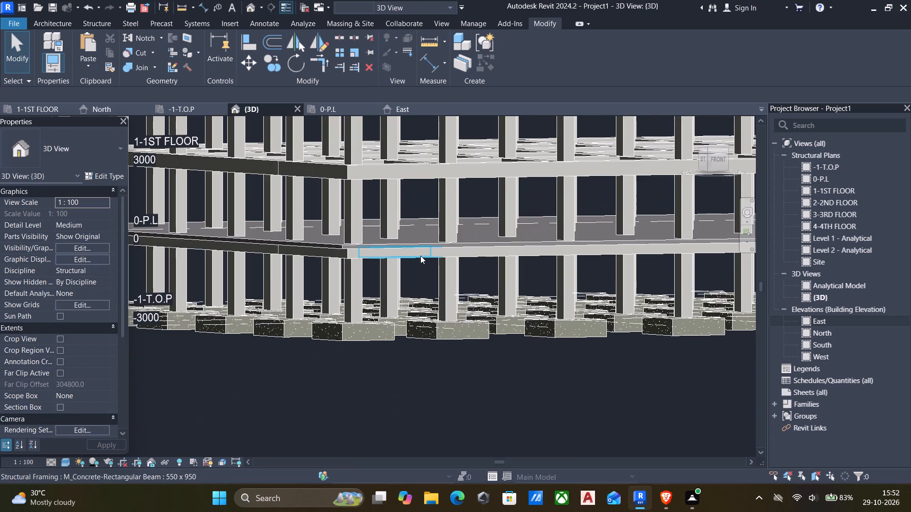
shift+middle_drag(420, 258, 463, 266)
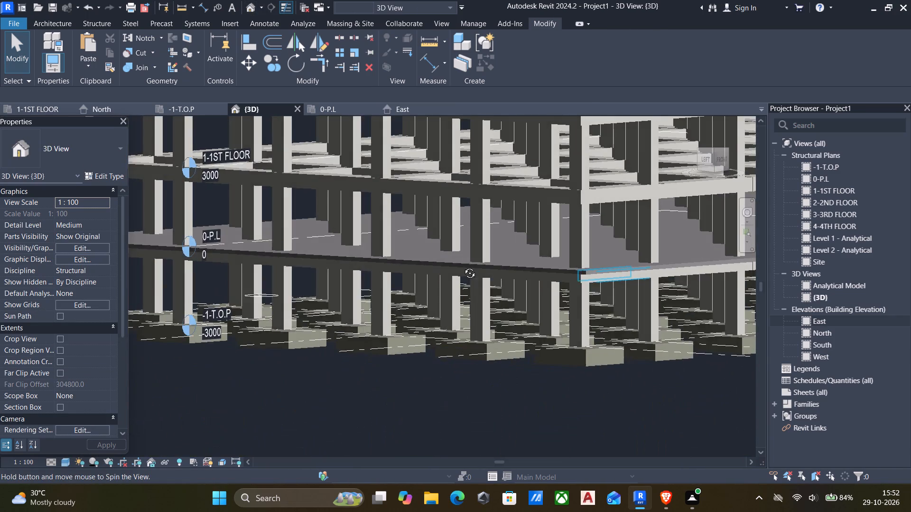
shift+middle_drag(463, 266, 490, 294)
middle_drag(534, 354, 477, 248)
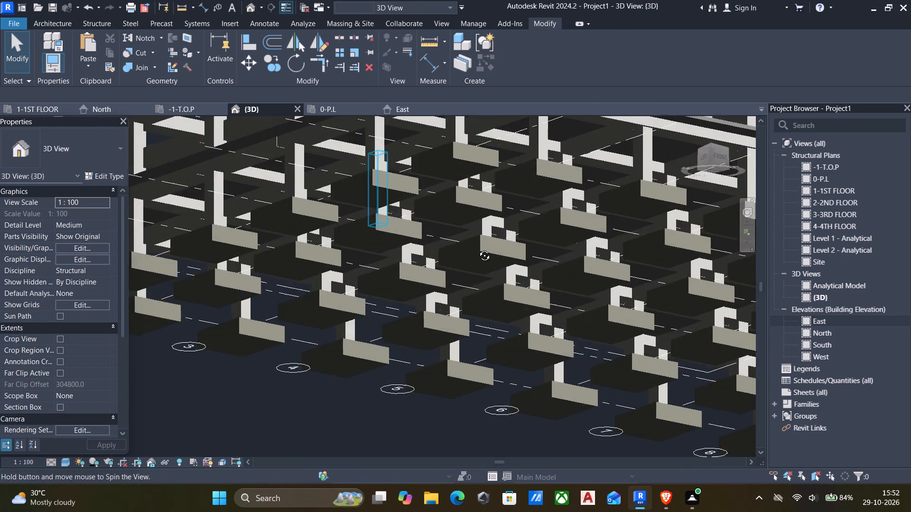
middle_drag(477, 248, 458, 298)
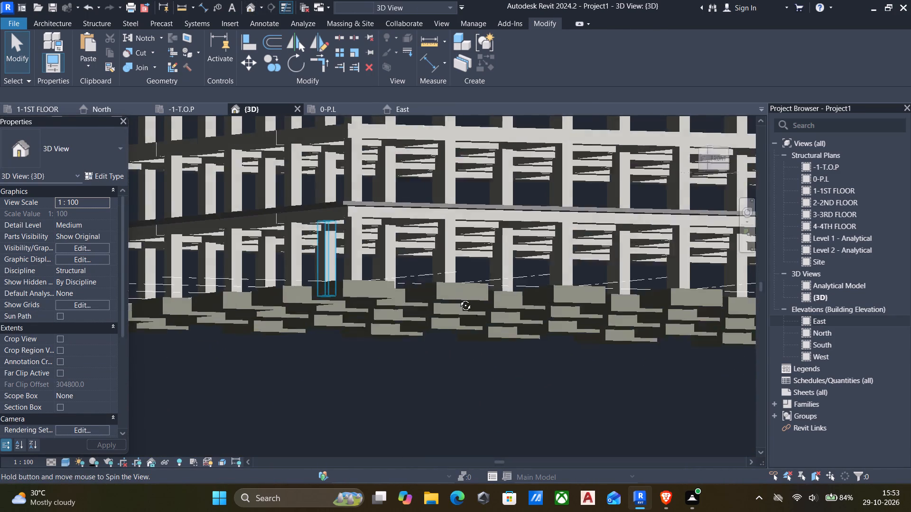
middle_drag(458, 298, 455, 295)
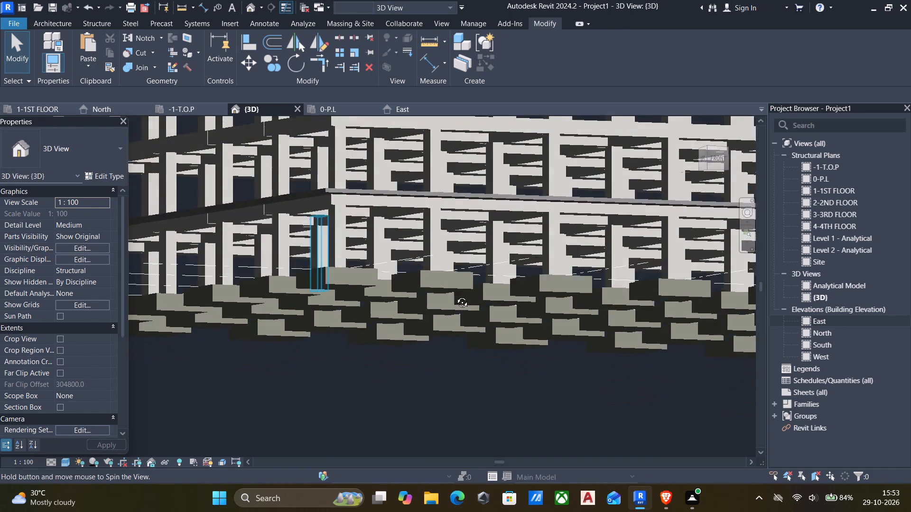
middle_drag(455, 295, 306, 347)
scroll(396, 394, down, 4)
scroll(478, 360, down, 1)
middle_drag(460, 355, 61, 275)
shift+middle_drag(80, 300, 109, 328)
shift+scroll(159, 331, up, 1)
shift+middle_drag(276, 322, 307, 391)
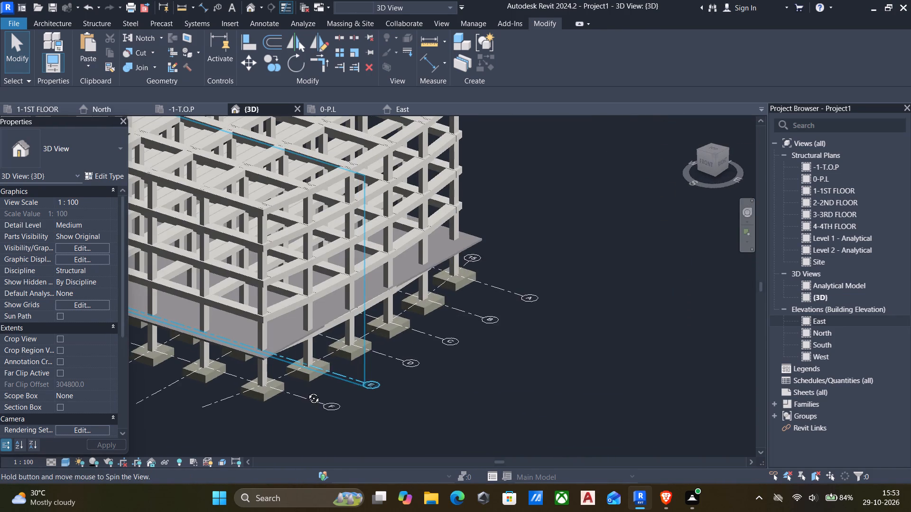
shift+middle_drag(307, 391, 382, 353)
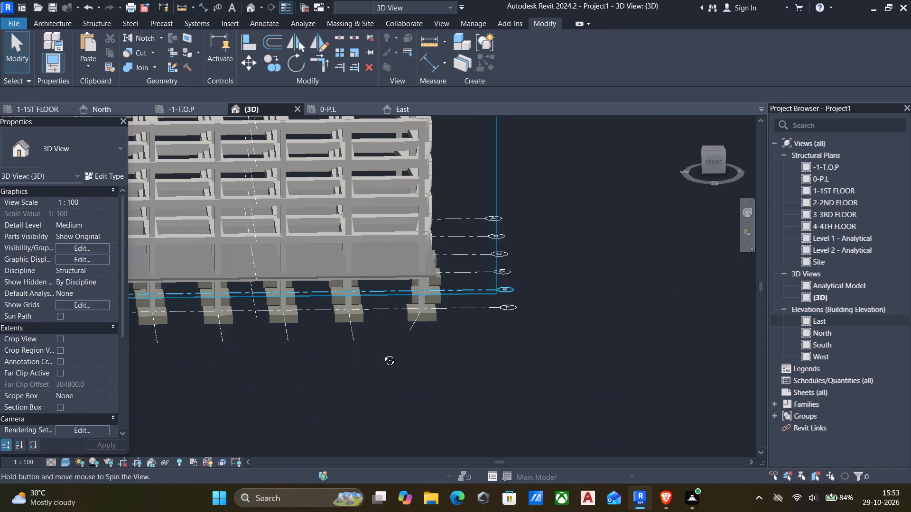
shift+middle_drag(382, 353, 354, 361)
scroll(361, 287, up, 5)
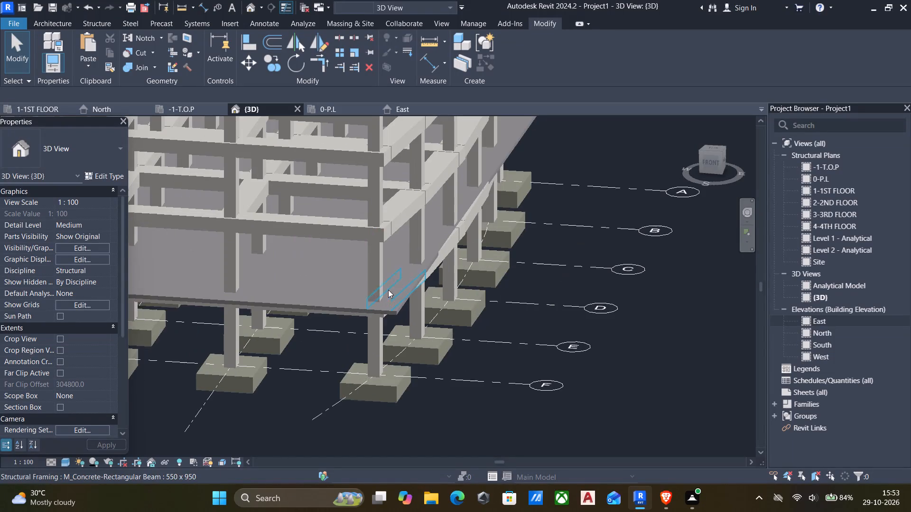
click(410, 290)
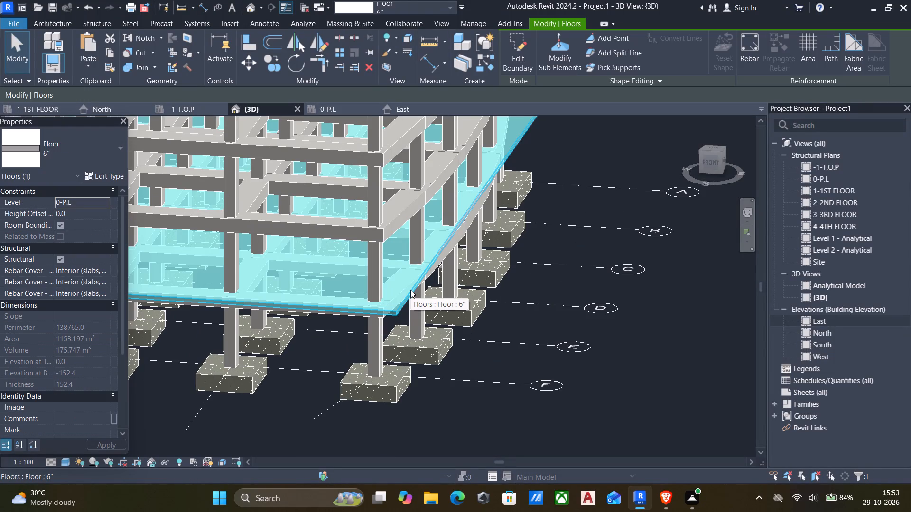
click(630, 360)
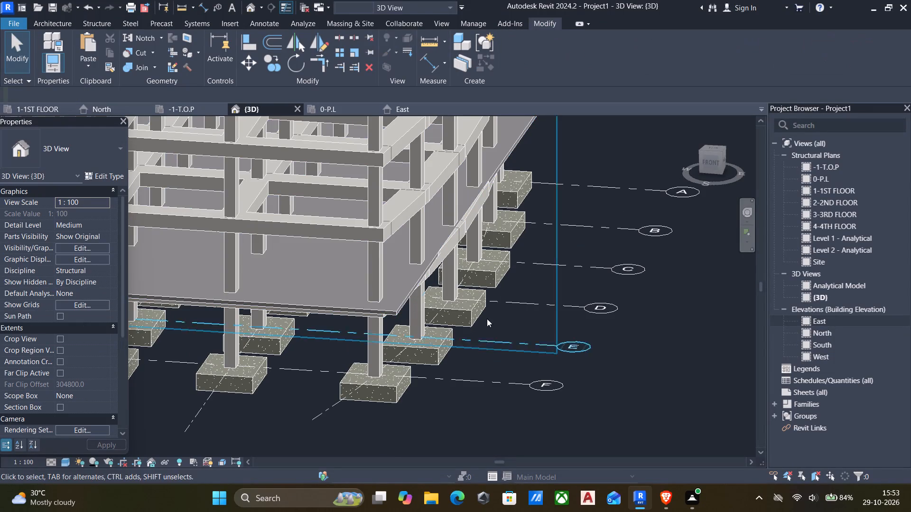
In the 0-P.L structural plan, edit the 6" floor's boundary and delete all of its existing boundary lines.
double_click(809, 177)
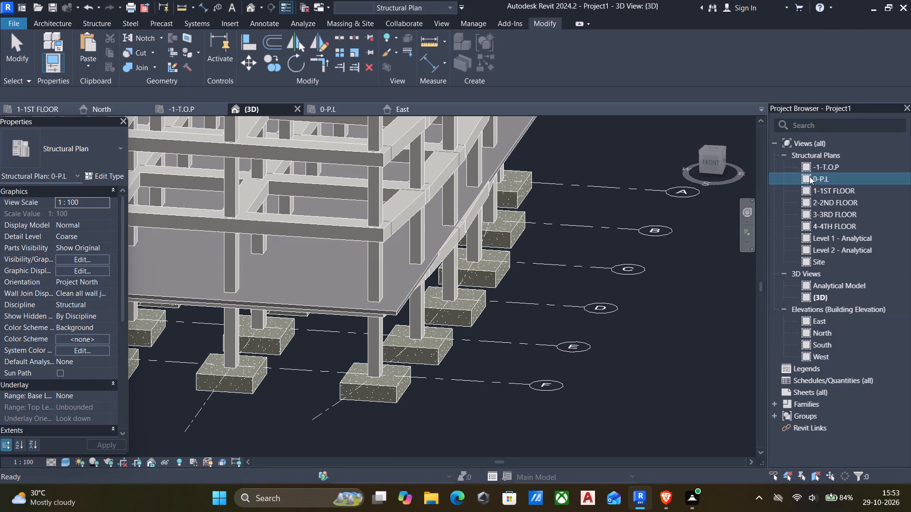
scroll(510, 328, up, 11)
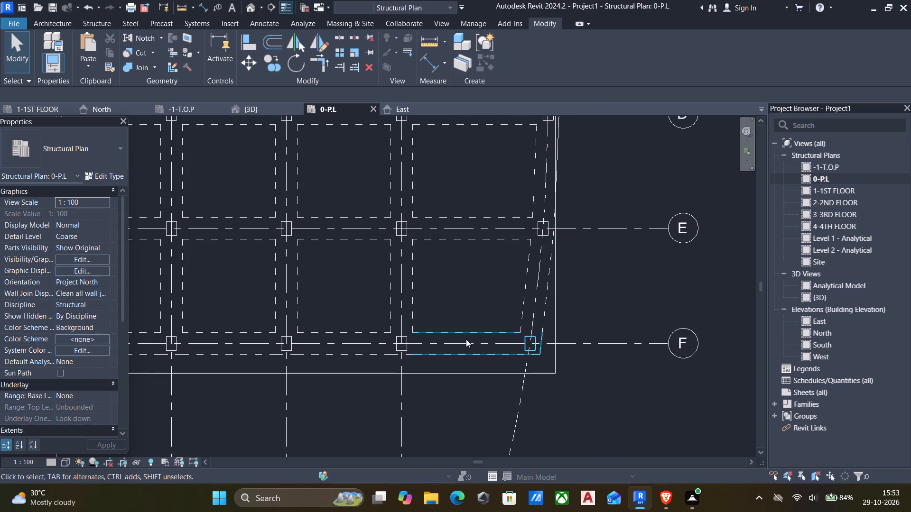
scroll(466, 339, up, 3)
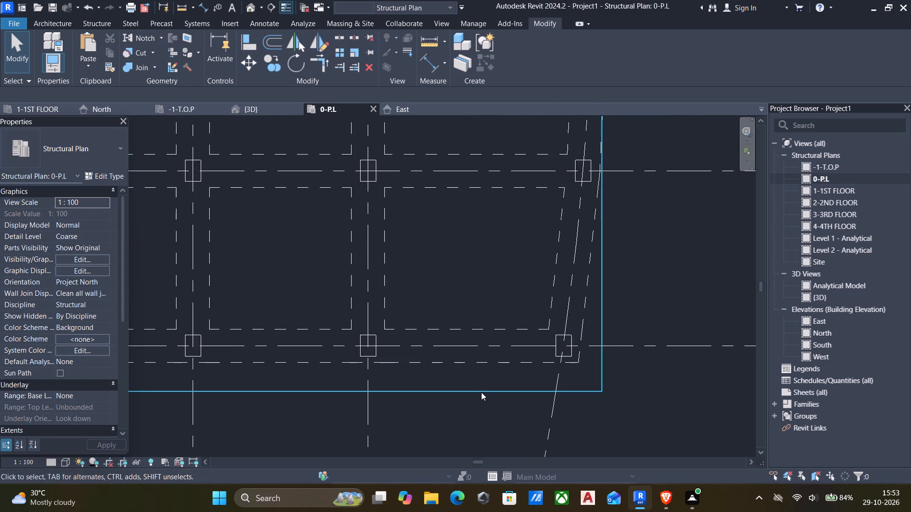
click(481, 392)
scroll(481, 392, down, 7)
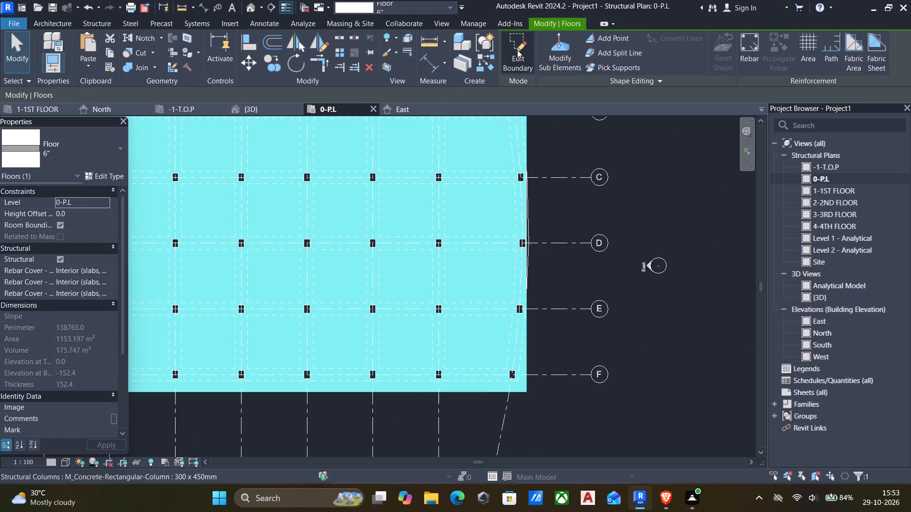
click(517, 50)
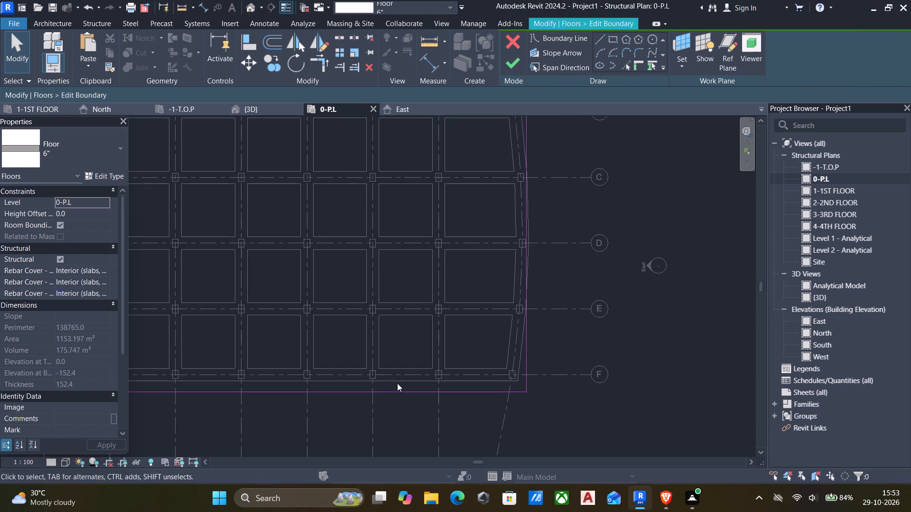
scroll(397, 383, up, 5)
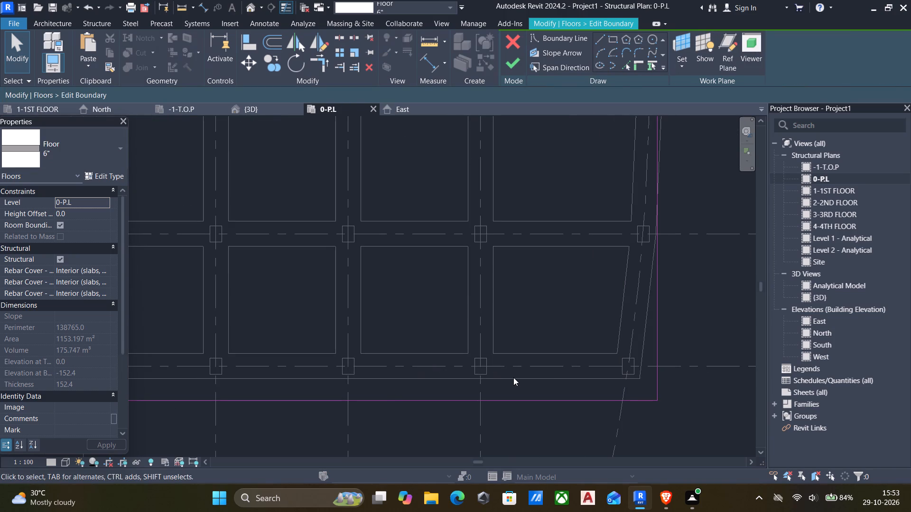
scroll(513, 377, down, 7)
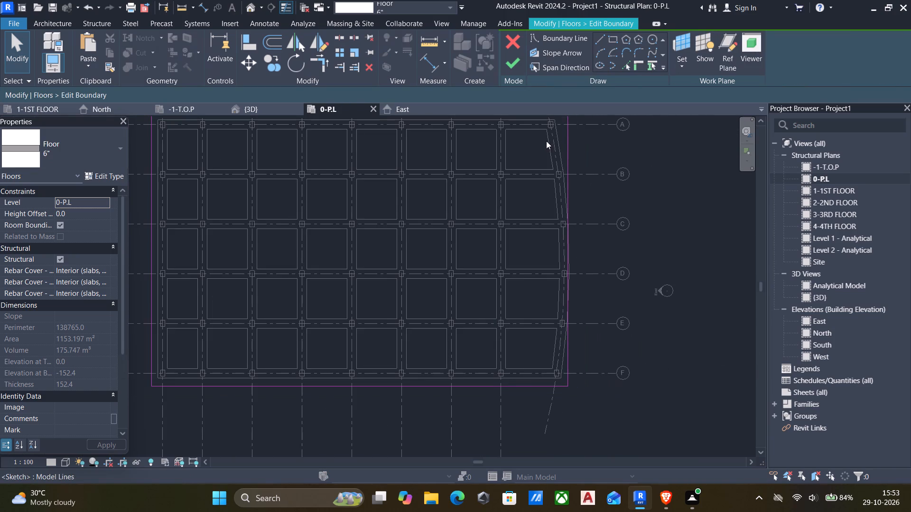
scroll(545, 142, up, 4)
scroll(605, 128, down, 7)
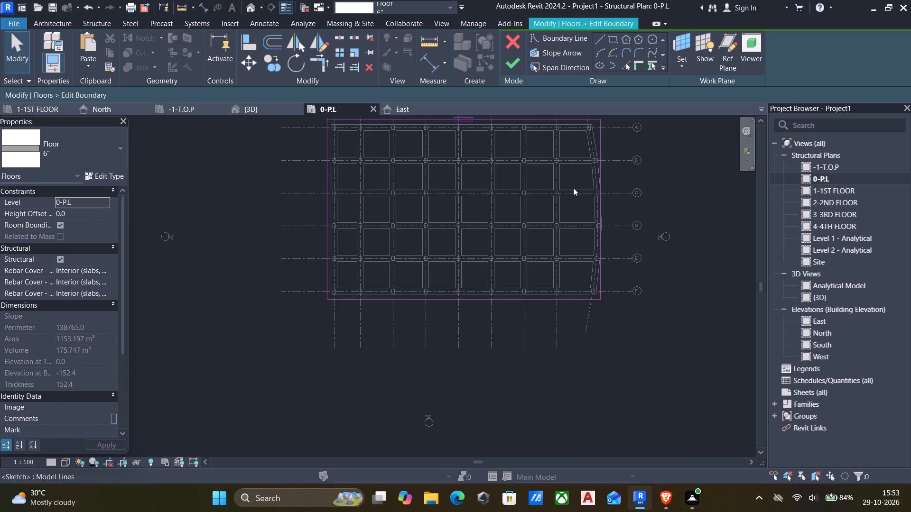
middle_drag(481, 250, 449, 310)
drag(242, 153, 486, 373)
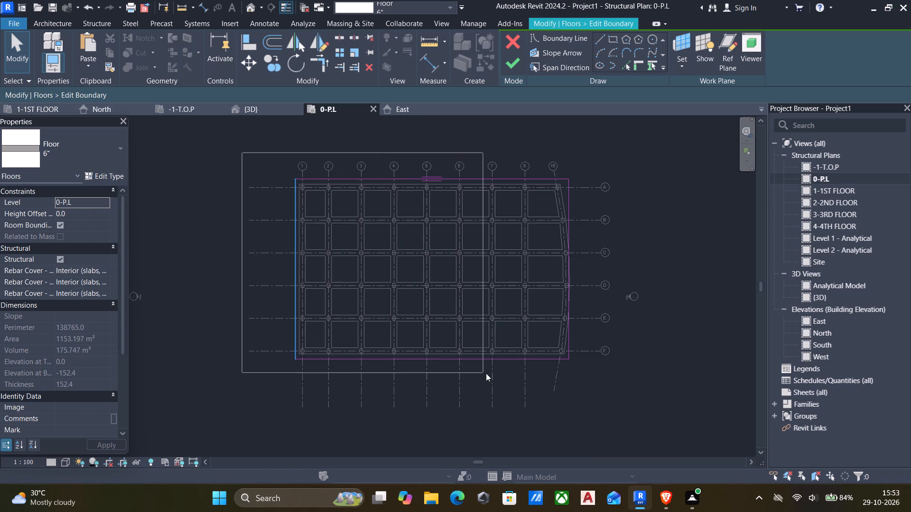
drag(486, 373, 590, 396)
key(Delete)
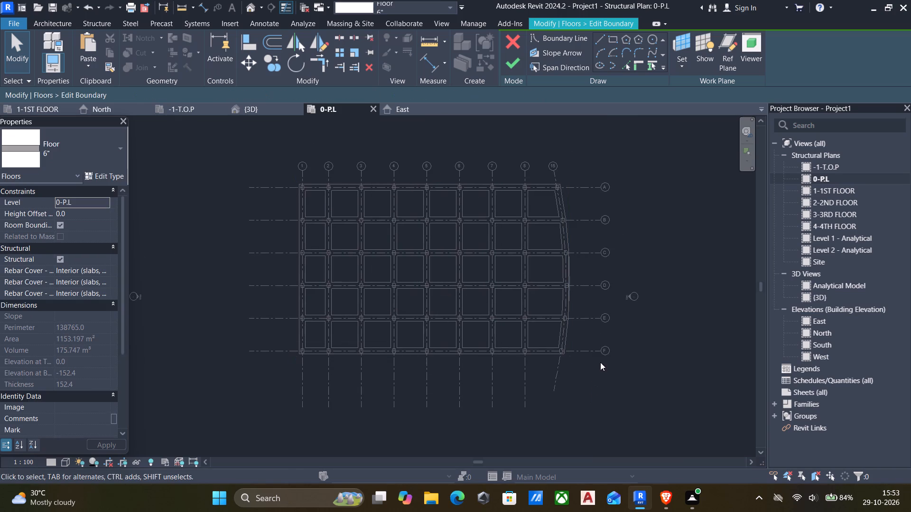
Pick outer beam edges as floor boundary lines: grid A between 4 and 5, grid 1 between B and C, and grid 15 from A to C.
click(625, 63)
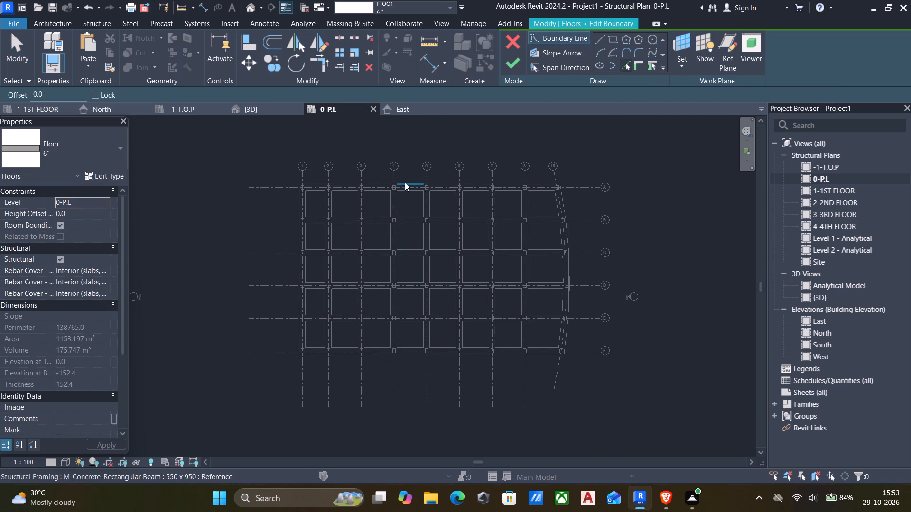
scroll(404, 183, up, 4)
click(404, 183)
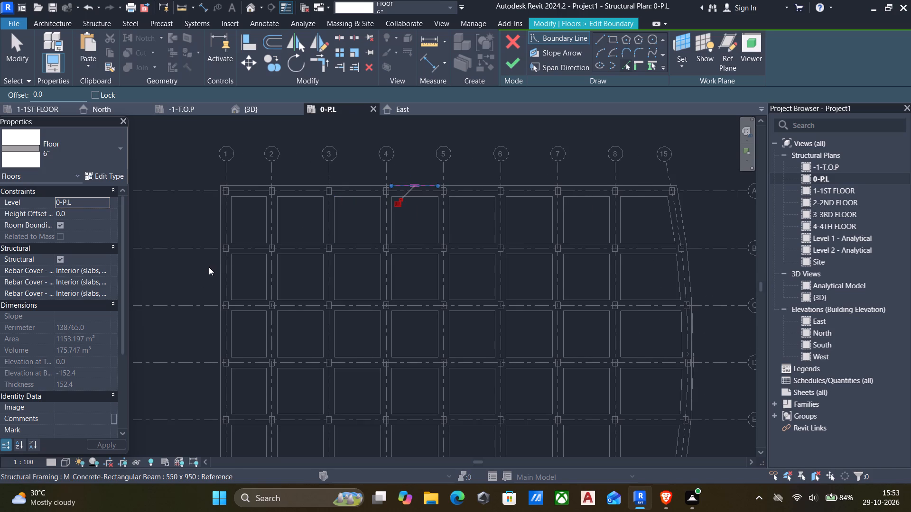
click(221, 267)
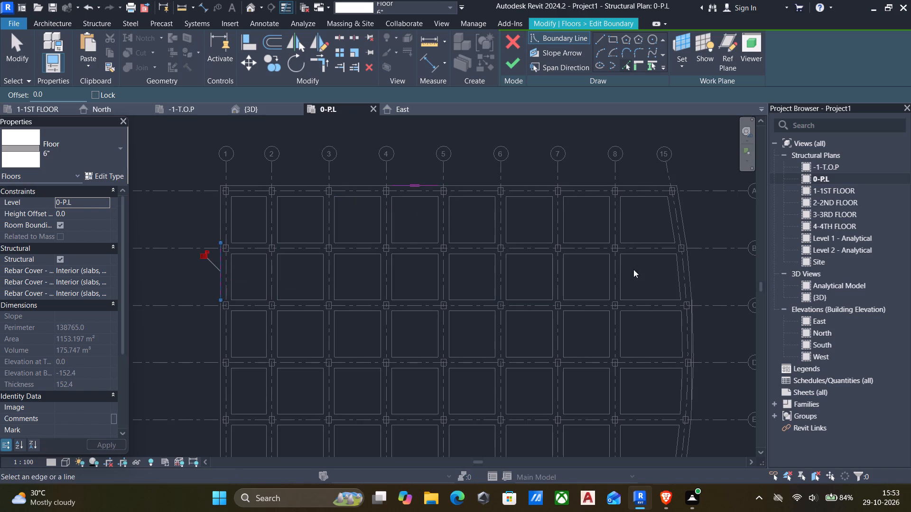
click(688, 267)
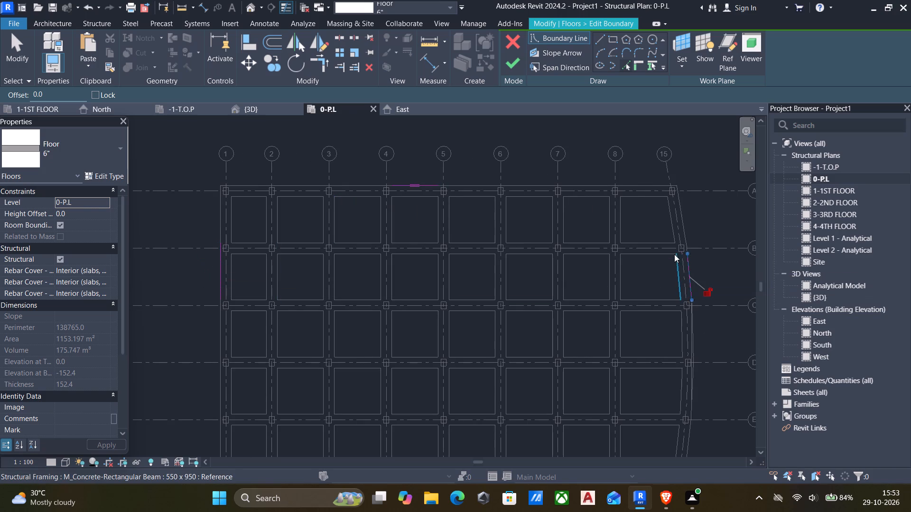
click(686, 227)
Pick the outer beam edges along grid 15 from grid C to grid F as floor boundary lines.
middle_drag(693, 283, 658, 211)
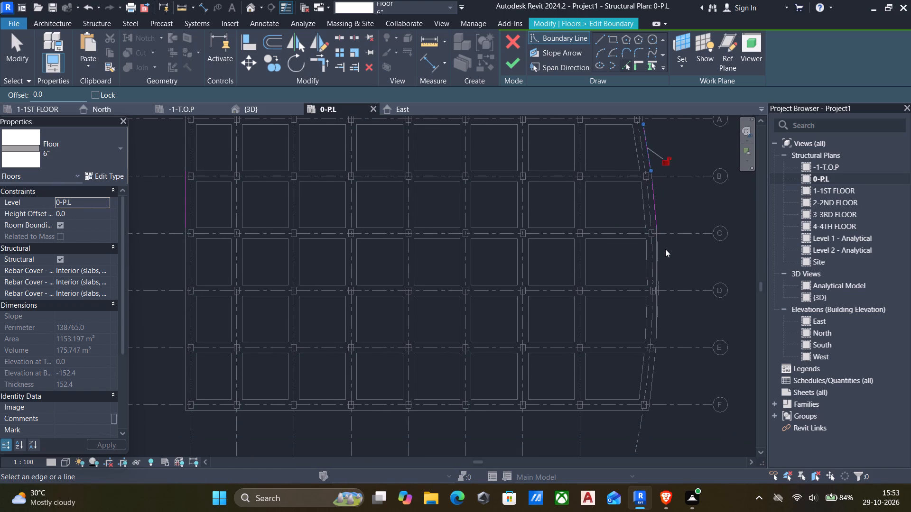
scroll(665, 249, up, 6)
scroll(647, 215, up, 6)
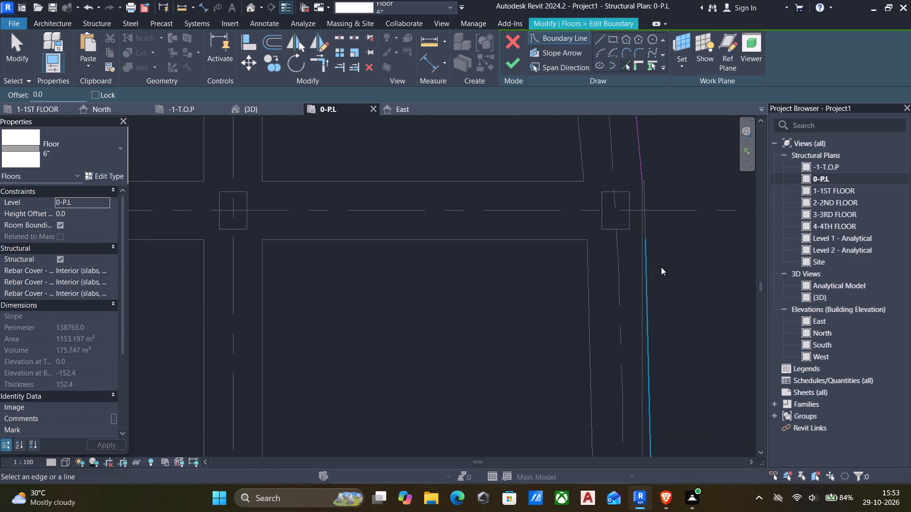
click(647, 287)
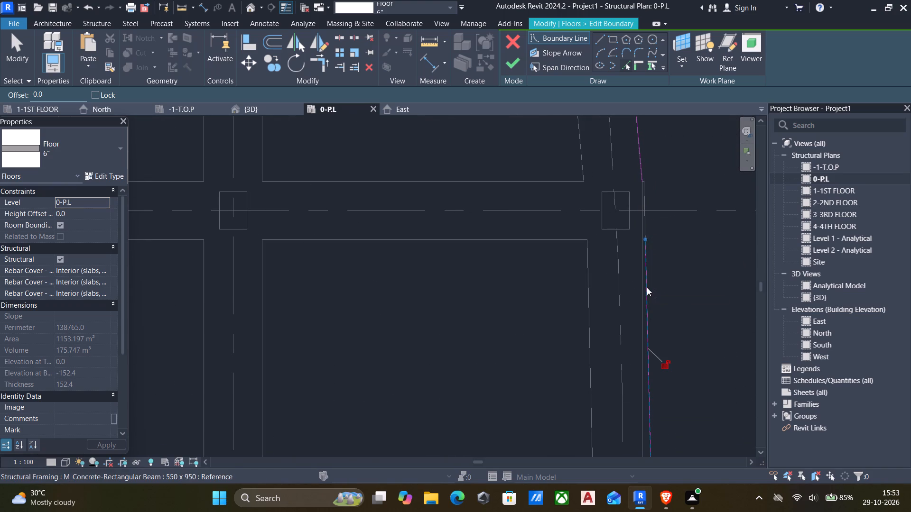
scroll(647, 287, down, 8)
middle_drag(668, 342, 668, 343)
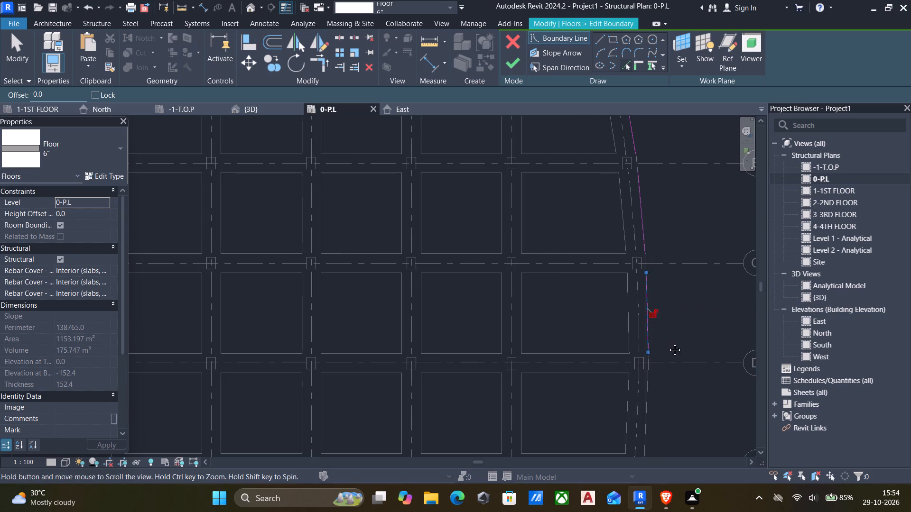
middle_drag(668, 343, 664, 277)
scroll(644, 303, up, 5)
click(644, 303)
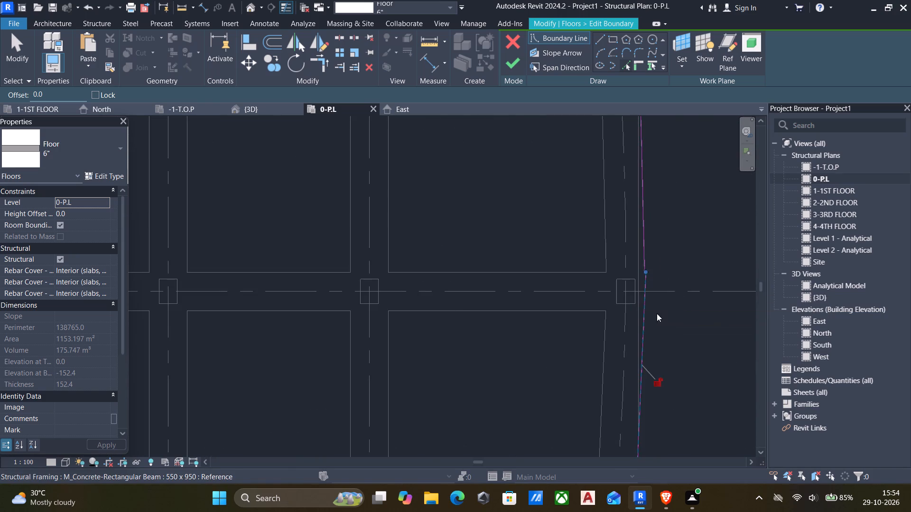
scroll(669, 328, down, 5)
scroll(677, 313, up, 2)
middle_drag(697, 371, 693, 233)
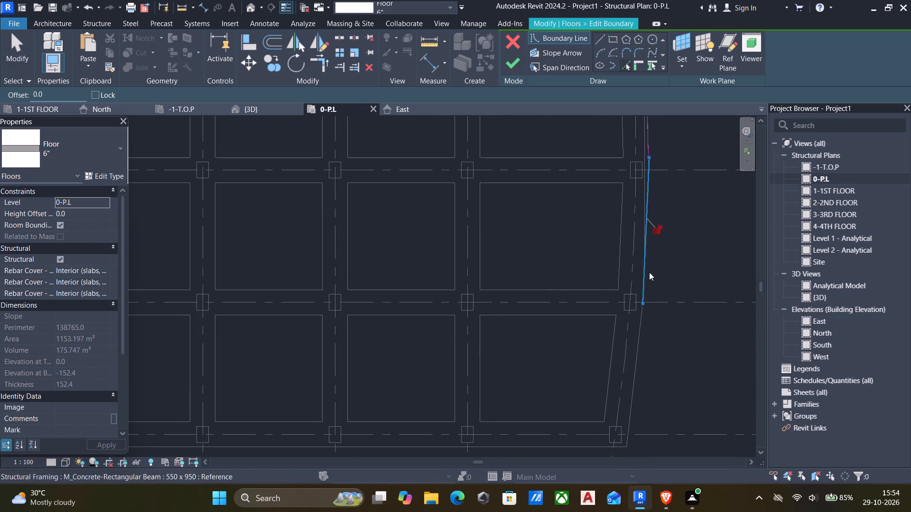
scroll(628, 333, up, 6)
click(655, 345)
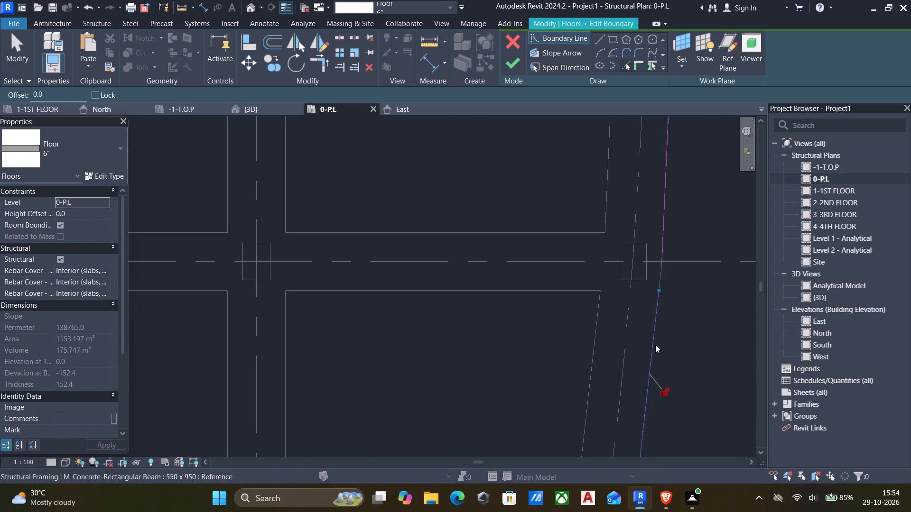
Pick the outer beam edges along grid F from grid 15 to grid 5 as floor boundary lines.
scroll(668, 354, down, 8)
middle_drag(682, 393, 642, 258)
scroll(595, 305, up, 1)
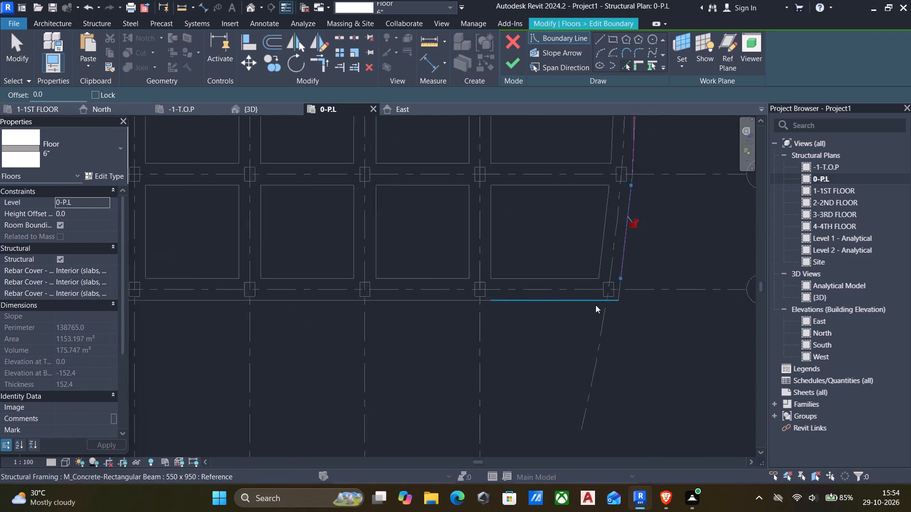
scroll(595, 305, up, 3)
click(557, 300)
click(387, 302)
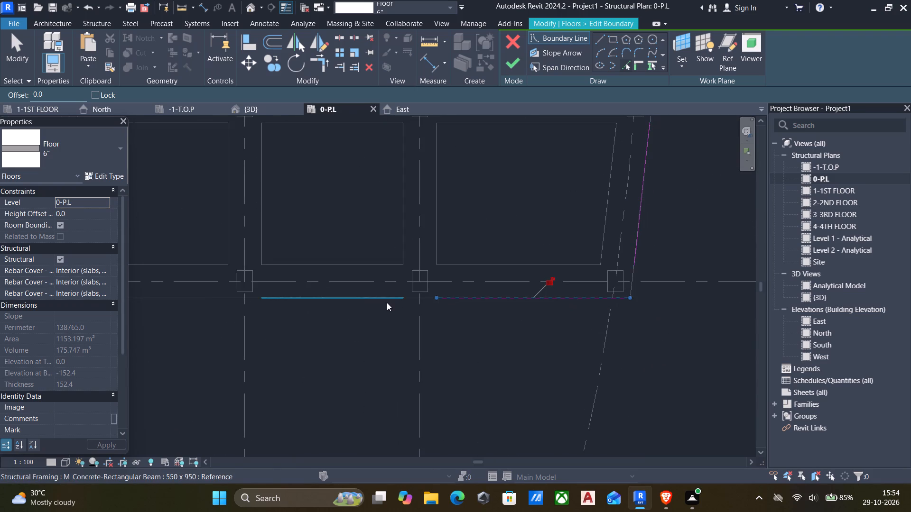
middle_drag(385, 302, 582, 358)
scroll(571, 358, down, 2)
click(423, 357)
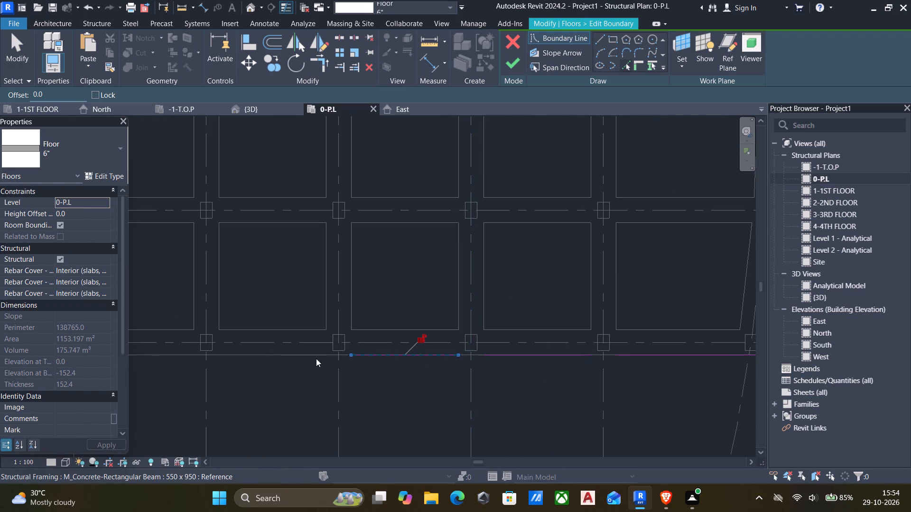
click(275, 361)
click(271, 355)
Pick the remaining outer beam edges along grid F from grid 5 to grid 1 as floor boundary lines.
middle_drag(271, 355, 592, 397)
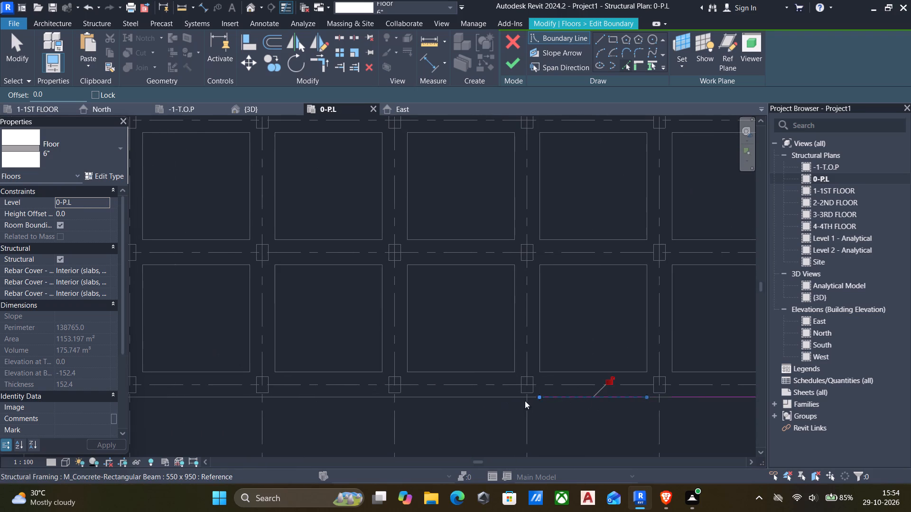
click(481, 397)
click(346, 398)
middle_drag(343, 398, 517, 355)
click(374, 356)
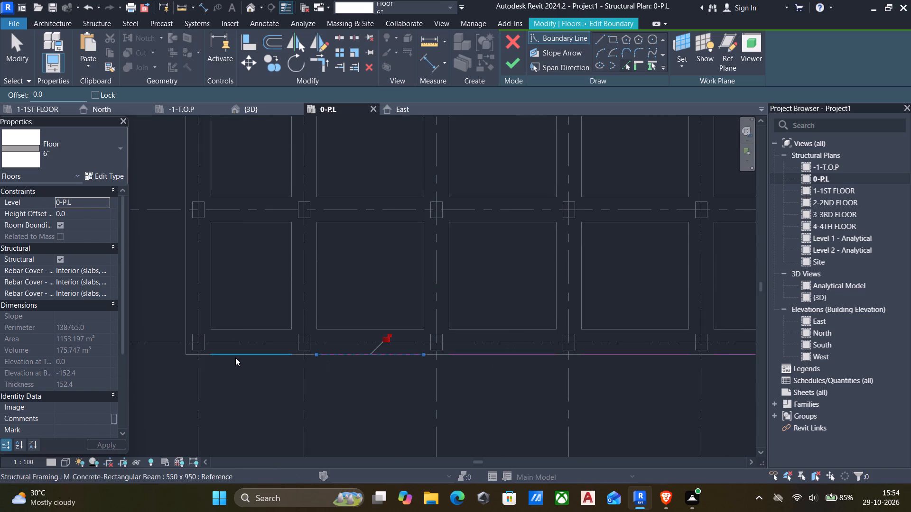
click(235, 357)
Pick the outer beam edges along grid 1 from F to C and from B to A as floor boundary lines.
click(183, 319)
middle_drag(166, 333, 185, 449)
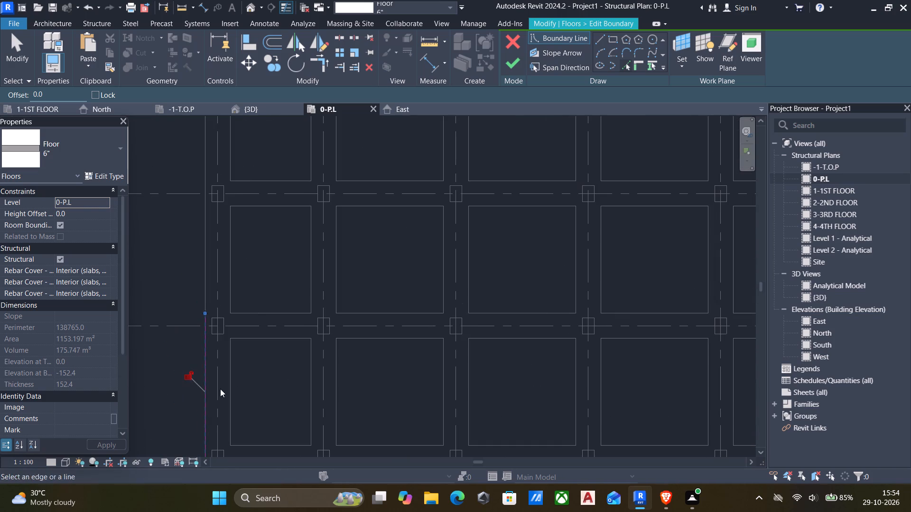
click(202, 261)
middle_drag(180, 258, 171, 369)
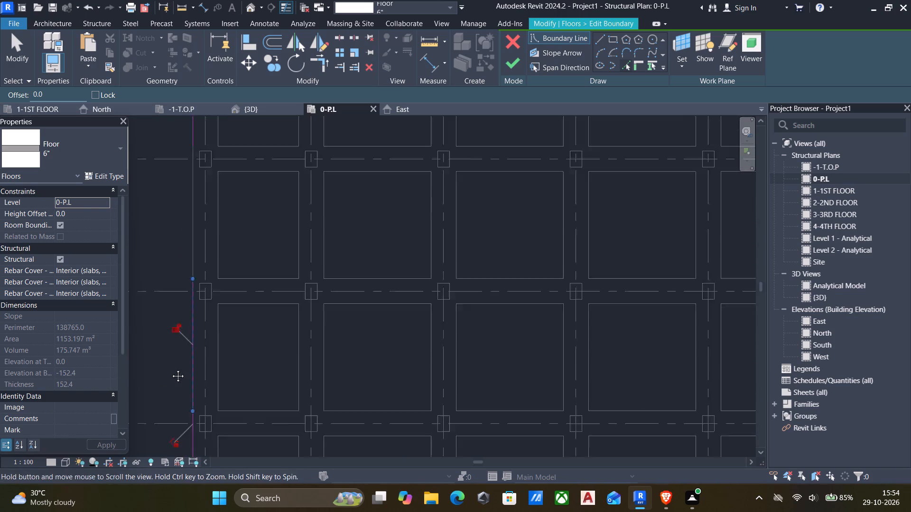
middle_drag(171, 369, 179, 416)
click(201, 284)
middle_drag(181, 259, 179, 349)
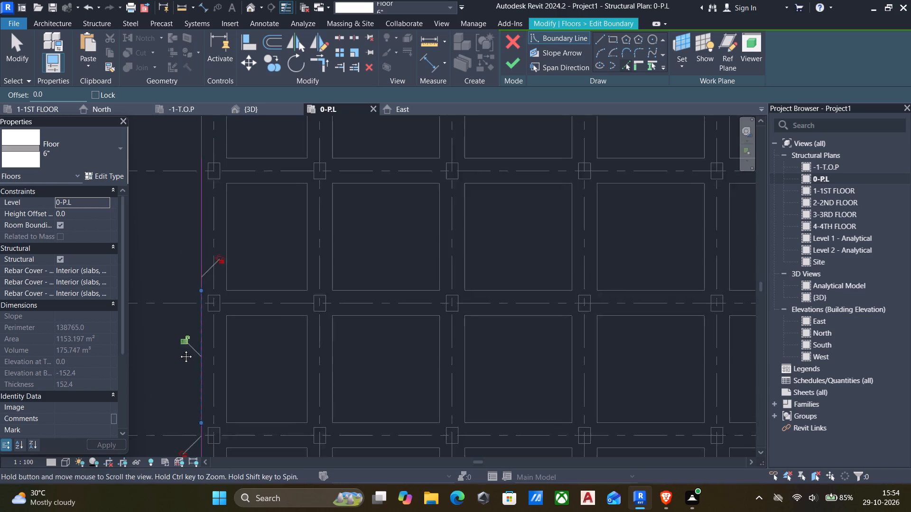
middle_drag(179, 349, 195, 381)
scroll(211, 219, down, 2)
middle_drag(190, 207, 195, 354)
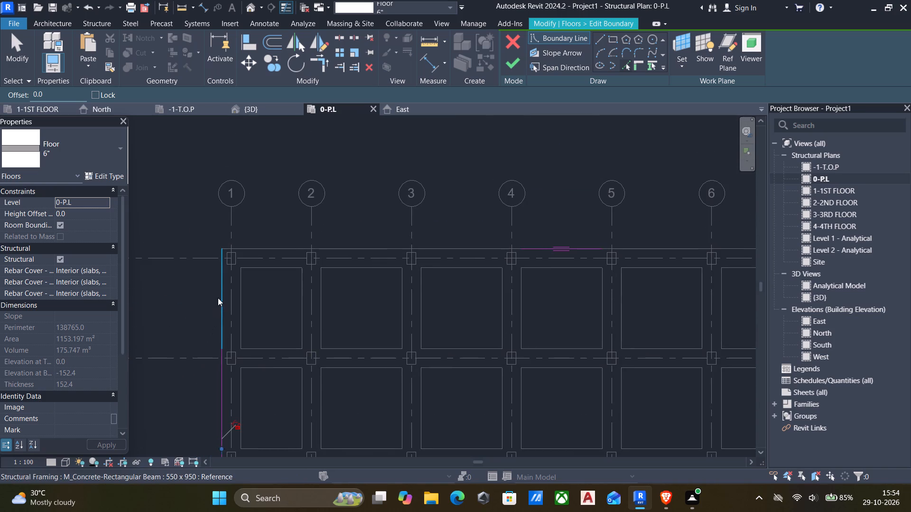
click(218, 297)
Pick the remaining outer beam edges along grid A, from grid 1 to 4 and from 5 to 15, as floor boundary lines.
click(281, 250)
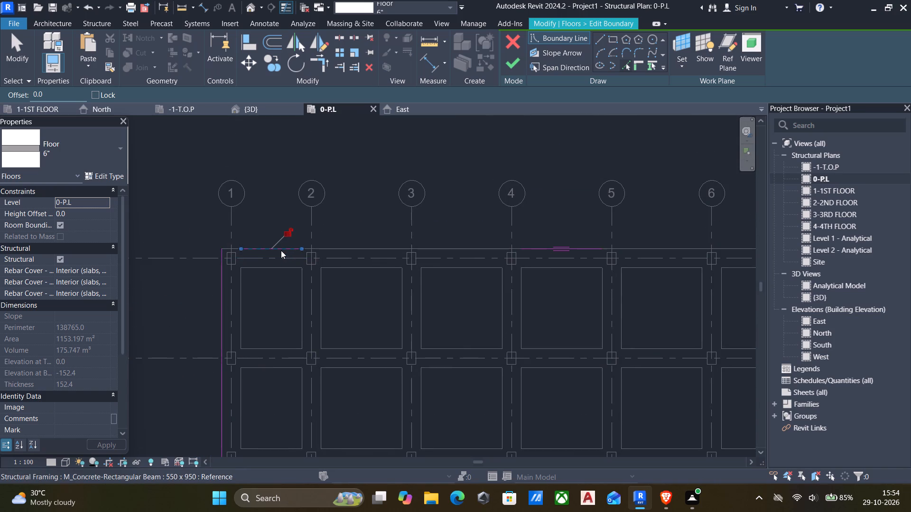
click(334, 245)
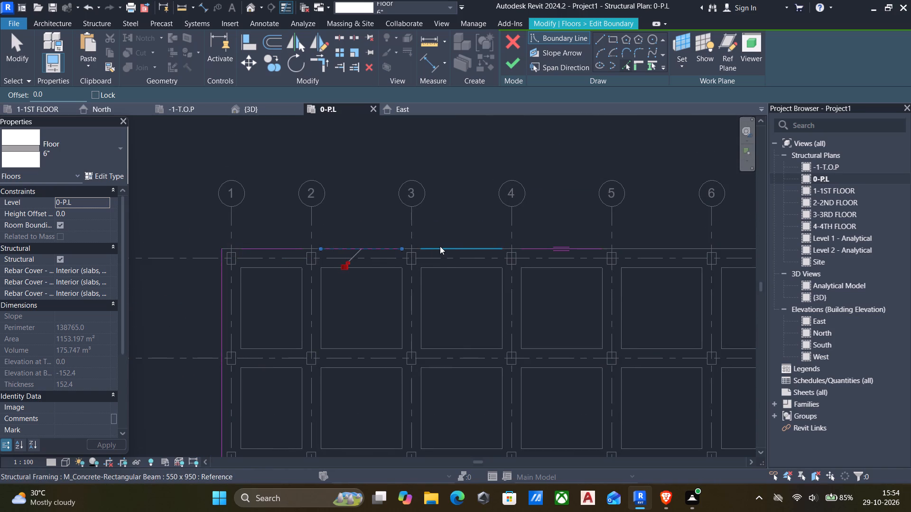
click(440, 246)
middle_drag(534, 323, 370, 342)
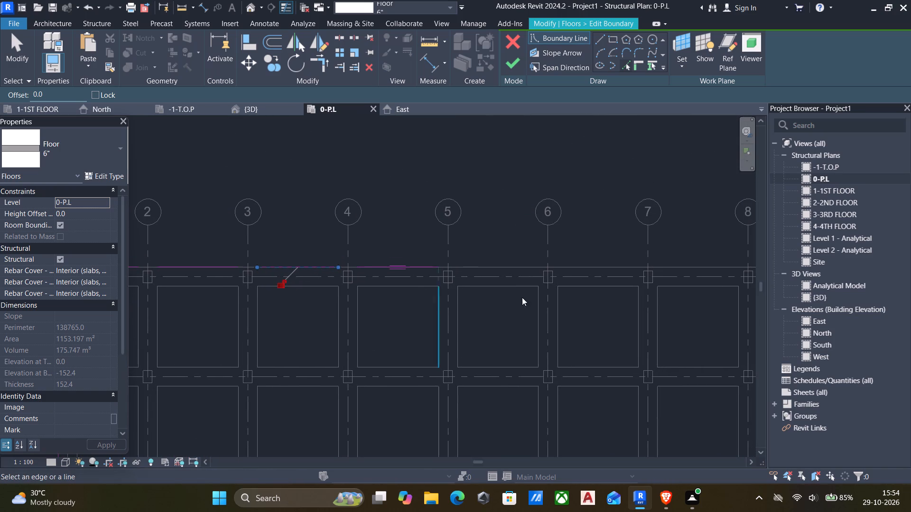
click(506, 265)
click(566, 262)
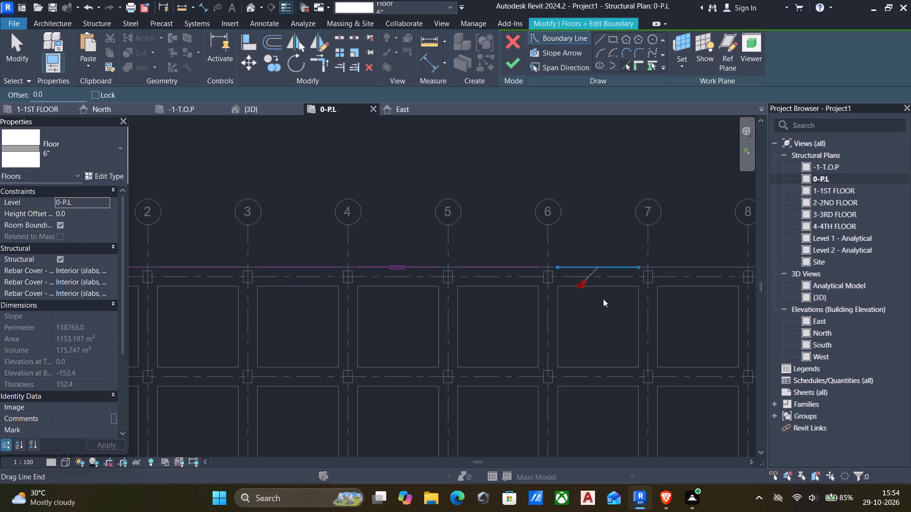
middle_drag(597, 340, 157, 358)
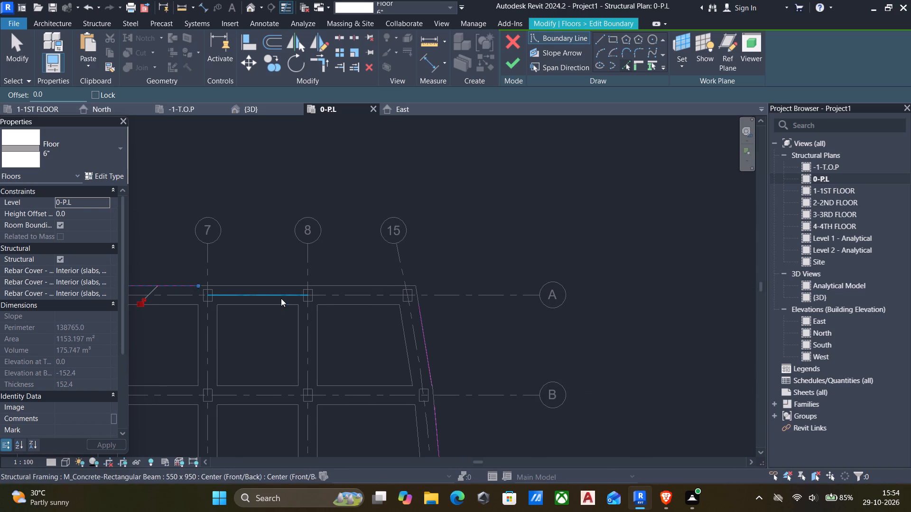
click(263, 283)
click(333, 282)
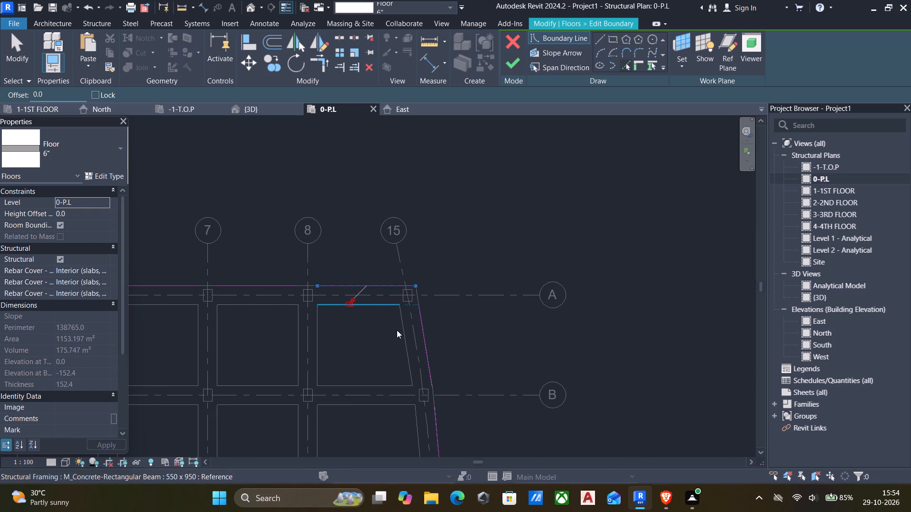
middle_drag(397, 330, 435, 309)
key(Escape)
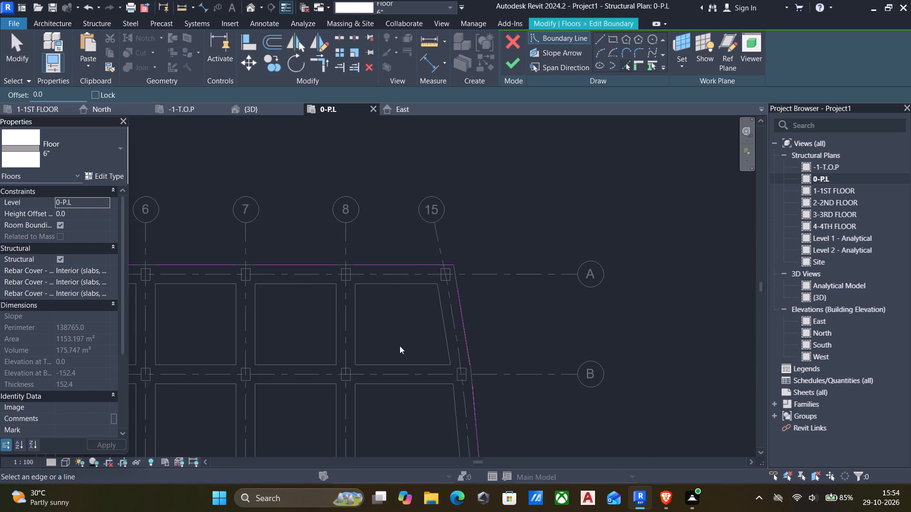
Trim the floor boundary lines into corners on grid 15 at grids A and B.
text(tr)
click(393, 264)
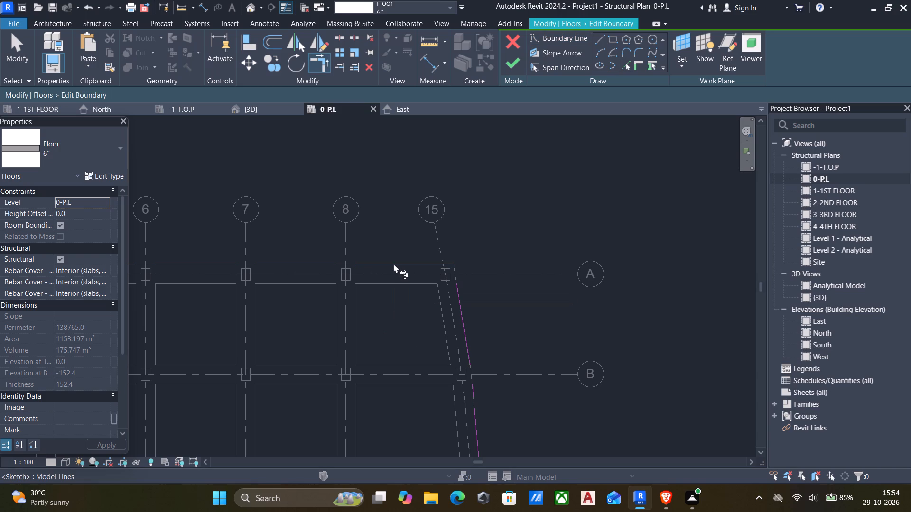
click(462, 317)
middle_drag(414, 338, 409, 207)
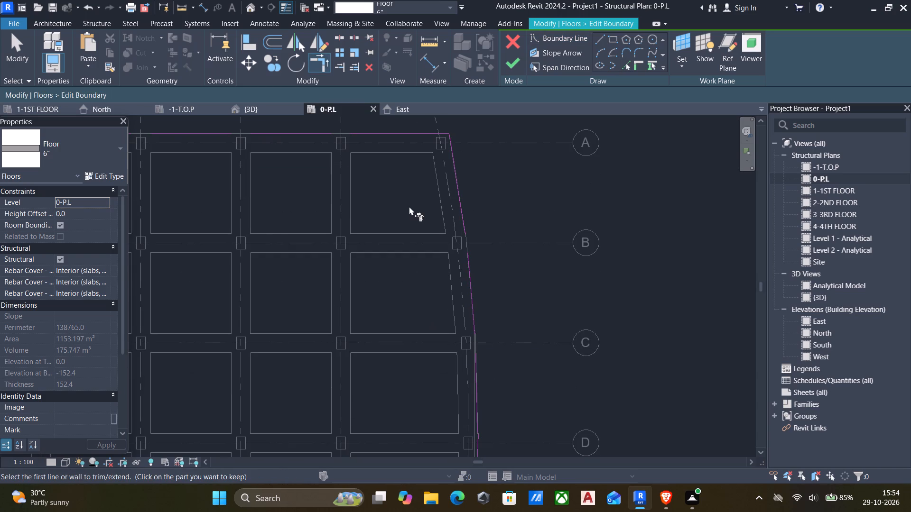
click(465, 217)
click(471, 278)
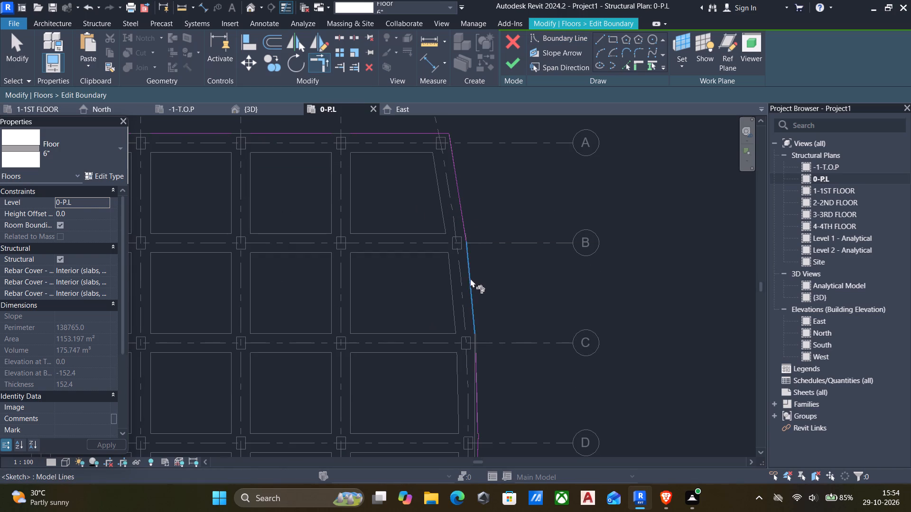
Trim the B–C and C–D floor boundary lines on grid 15 into a corner at grid C.
scroll(462, 235, up, 5)
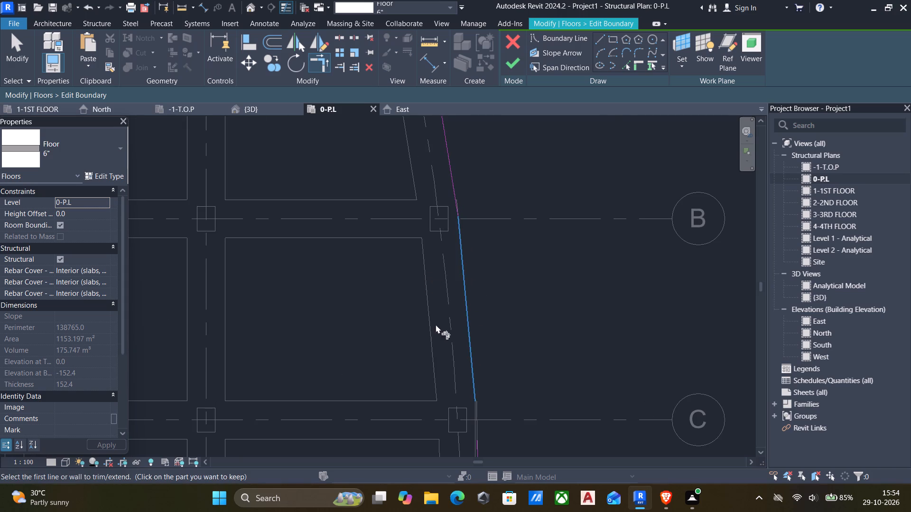
middle_drag(436, 334, 441, 192)
scroll(487, 277, up, 4)
middle_drag(502, 337, 508, 291)
scroll(486, 267, up, 4)
key(Escape)
key(Escape)
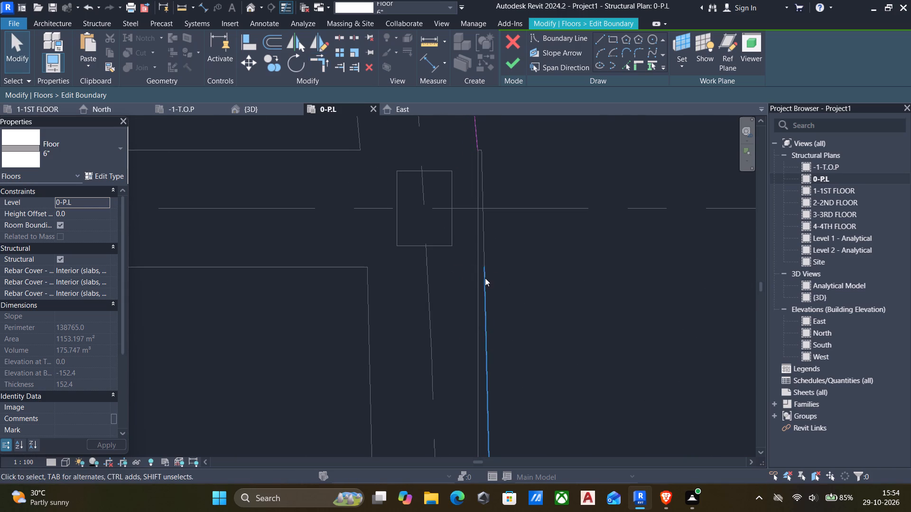
scroll(476, 177, up, 2)
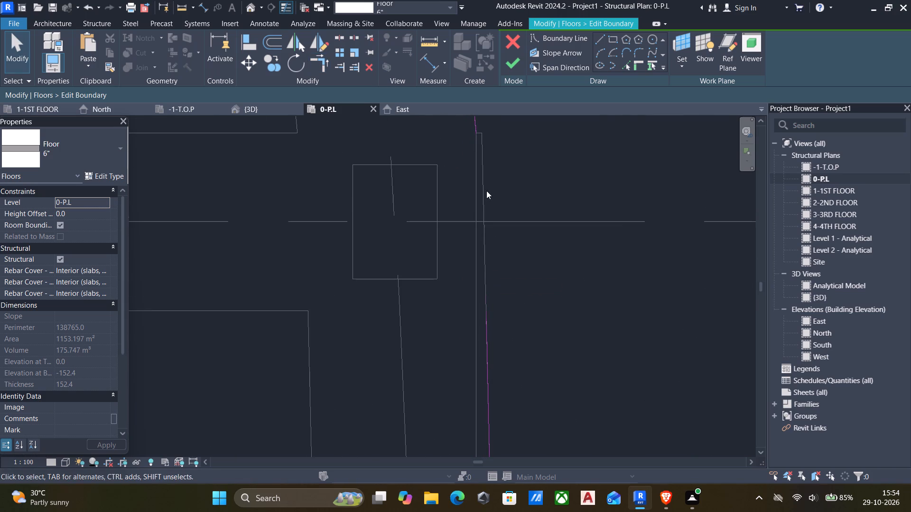
scroll(486, 191, up, 1)
scroll(506, 151, down, 5)
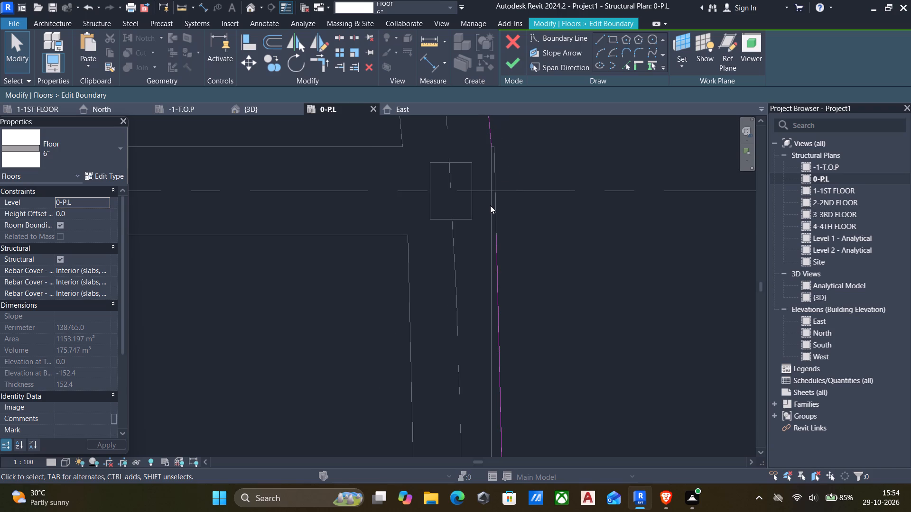
middle_drag(472, 191, 455, 266)
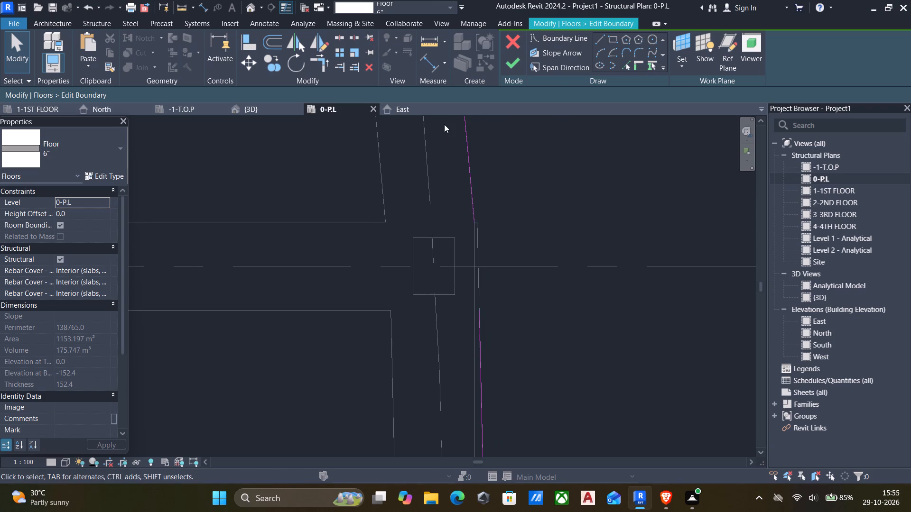
text(tr)
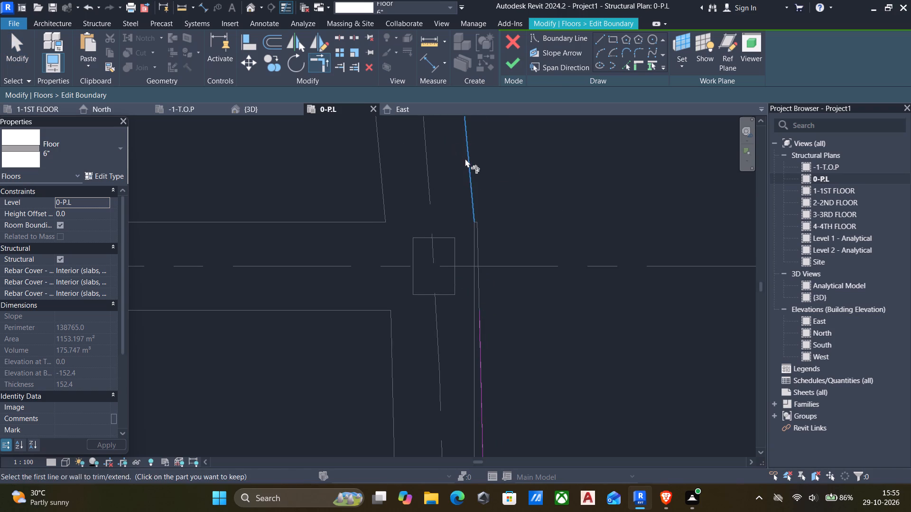
click(465, 159)
click(479, 352)
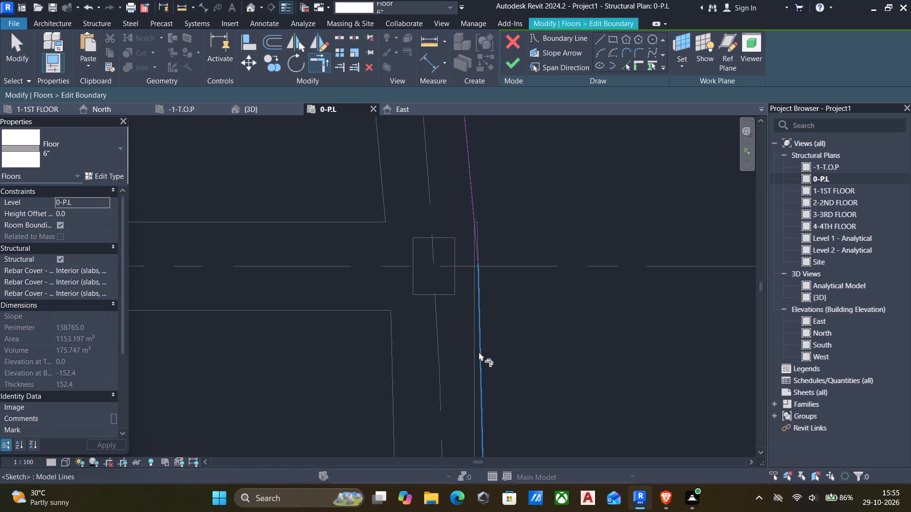
Trim the C–D and D–E floor boundary lines on grid 15 to each other at grid D.
scroll(503, 370, down, 7)
middle_drag(502, 333, 508, 244)
scroll(524, 303, up, 1)
scroll(523, 415, up, 2)
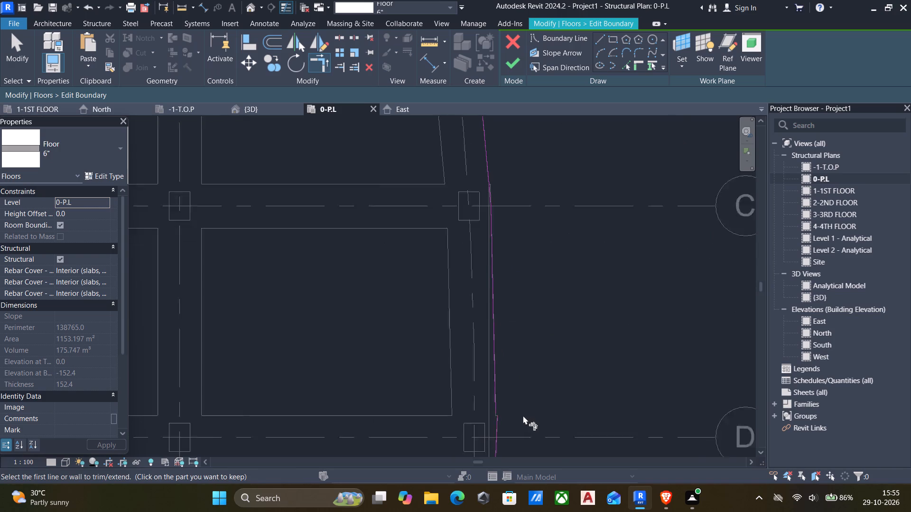
scroll(523, 415, up, 3)
scroll(484, 413, up, 2)
click(468, 381)
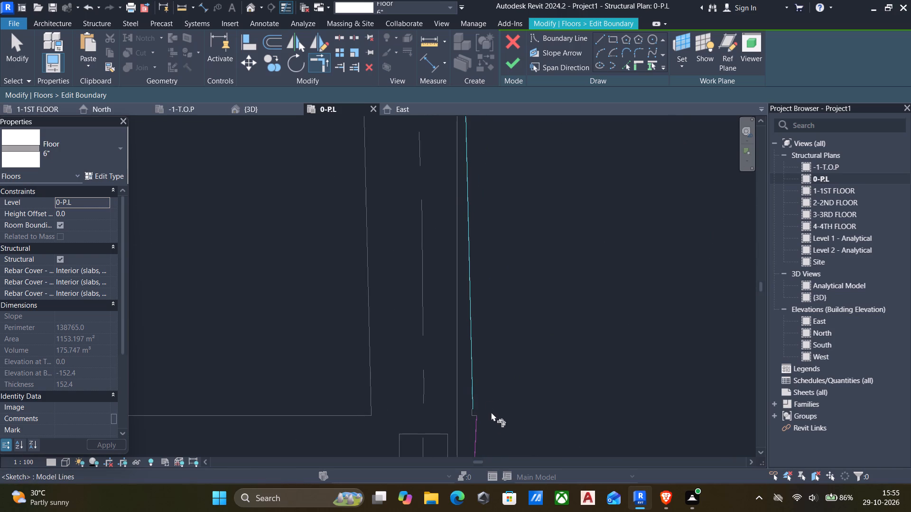
click(477, 435)
Extend the E–F and C–D floor boundary lines on grid 15 to meet in a corner between grids D and E.
middle_drag(497, 417, 578, 219)
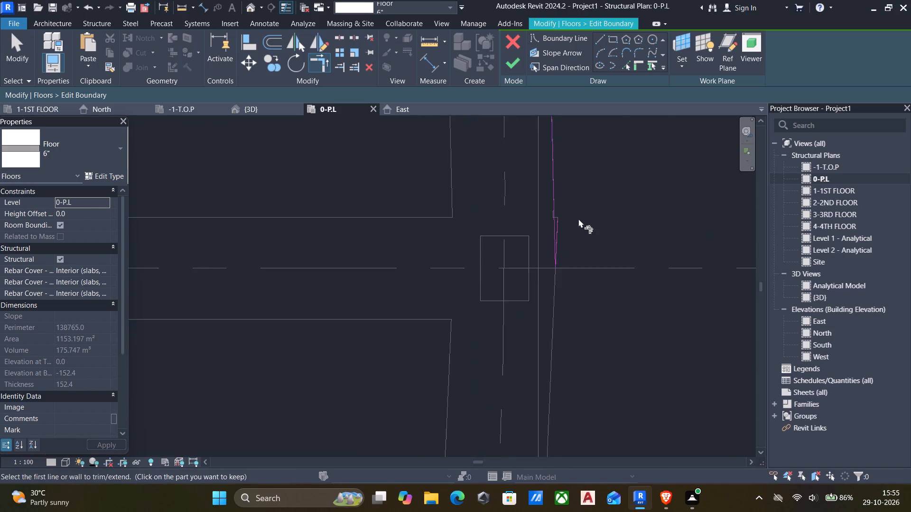
scroll(578, 219, down, 3)
scroll(560, 218, up, 5)
scroll(576, 274, up, 6)
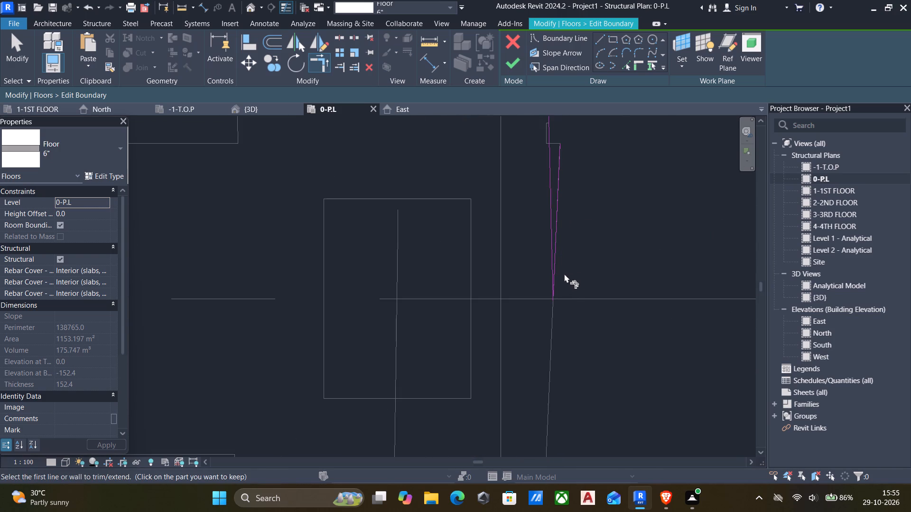
scroll(569, 297, down, 14)
middle_drag(575, 330, 576, 244)
scroll(576, 244, down, 5)
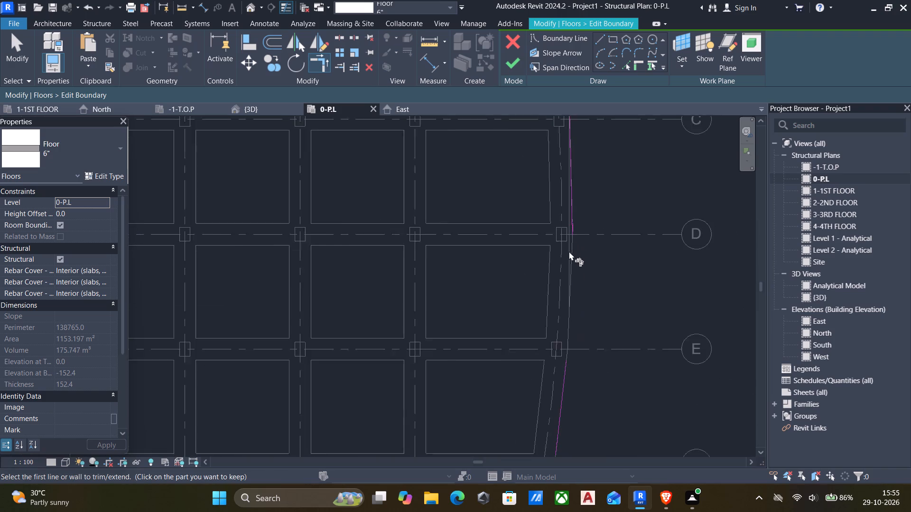
scroll(569, 251, down, 1)
click(568, 368)
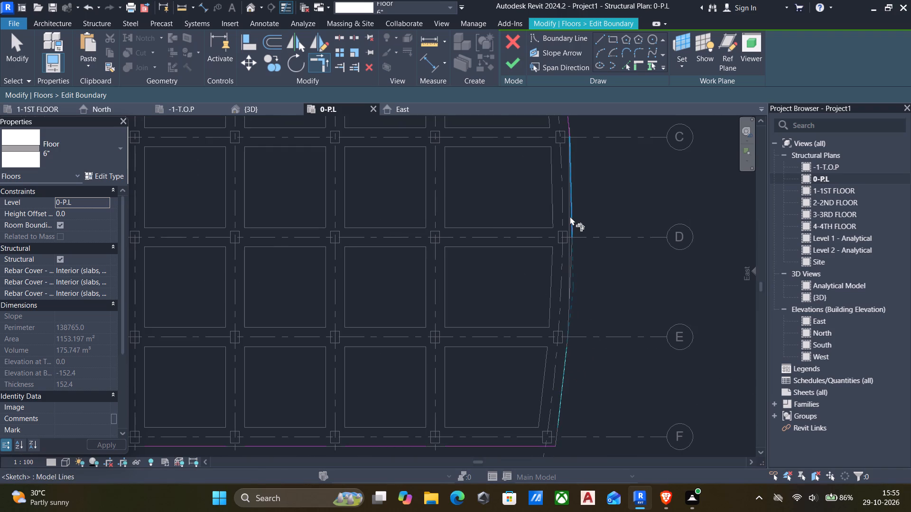
click(570, 216)
Delete the short leftover floor boundary line at grids D and 15.
scroll(588, 307, up, 5)
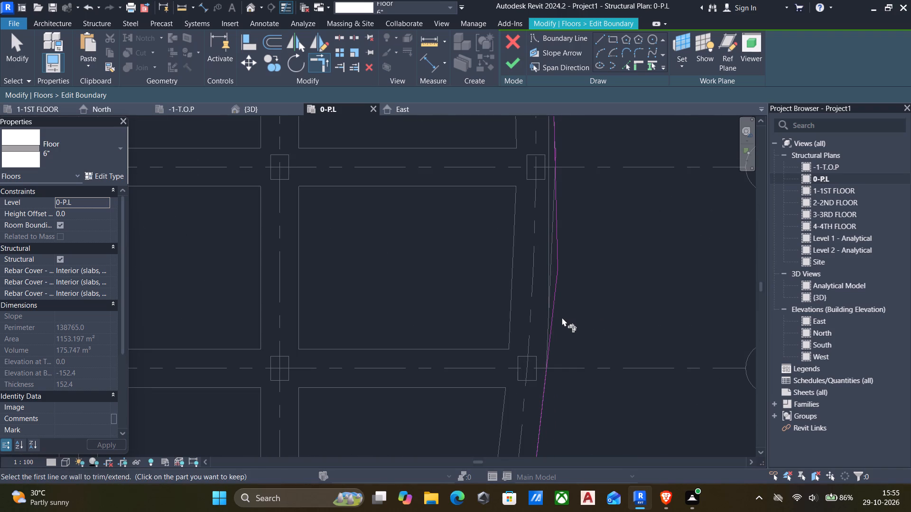
middle_drag(573, 232, 578, 336)
key(Escape)
scroll(559, 262, up, 6)
key(Escape)
scroll(562, 248, up, 6)
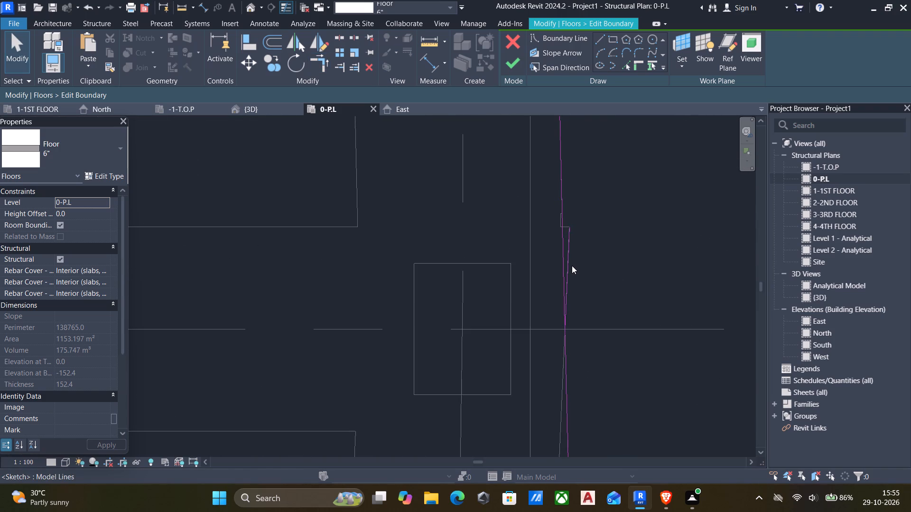
text(tr)
drag(566, 354, 567, 339)
click(562, 255)
key(Escape)
key(Escape)
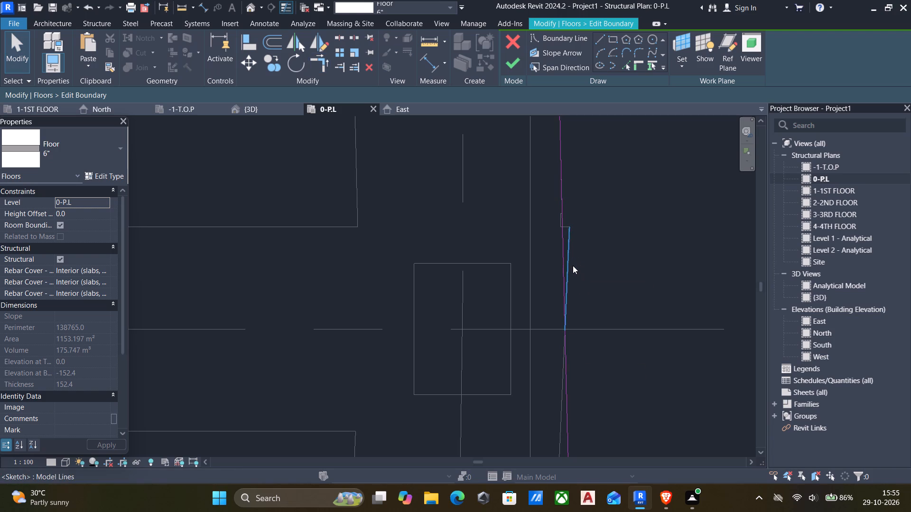
click(573, 264)
key(Delete)
Trim the floor boundary lines along grid F together at grid 8 and into a corner at grid 15.
scroll(549, 282, down, 8)
scroll(518, 315, down, 3)
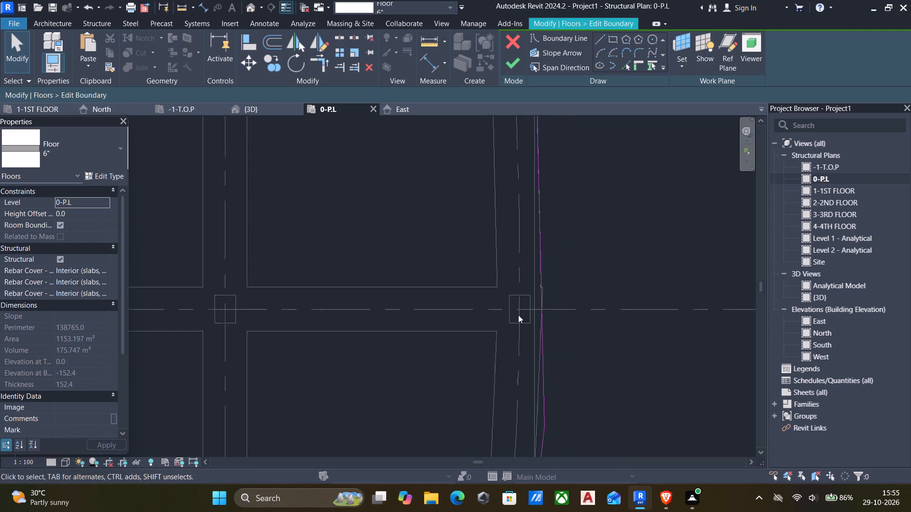
scroll(518, 315, down, 5)
middle_drag(512, 319, 548, 237)
scroll(548, 237, down, 7)
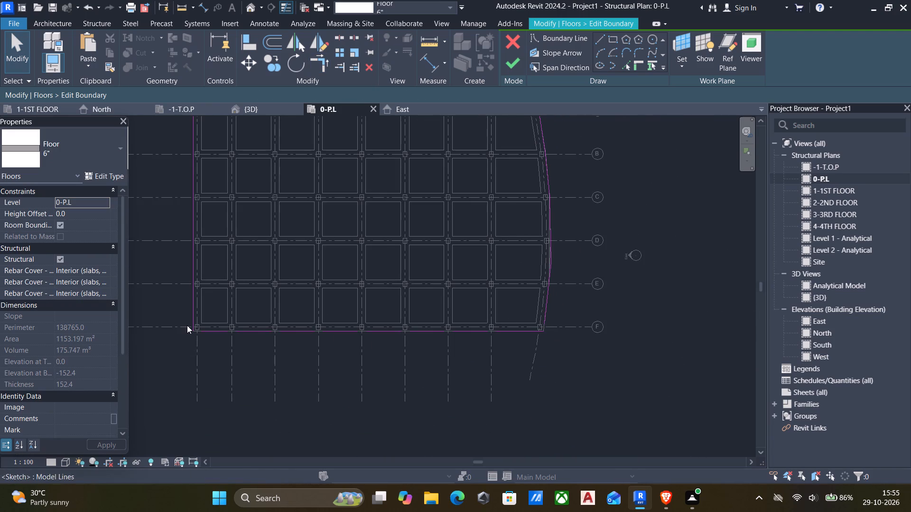
middle_drag(189, 327, 300, 355)
scroll(327, 364, up, 1)
key(t)
key(r)
scroll(335, 360, up, 3)
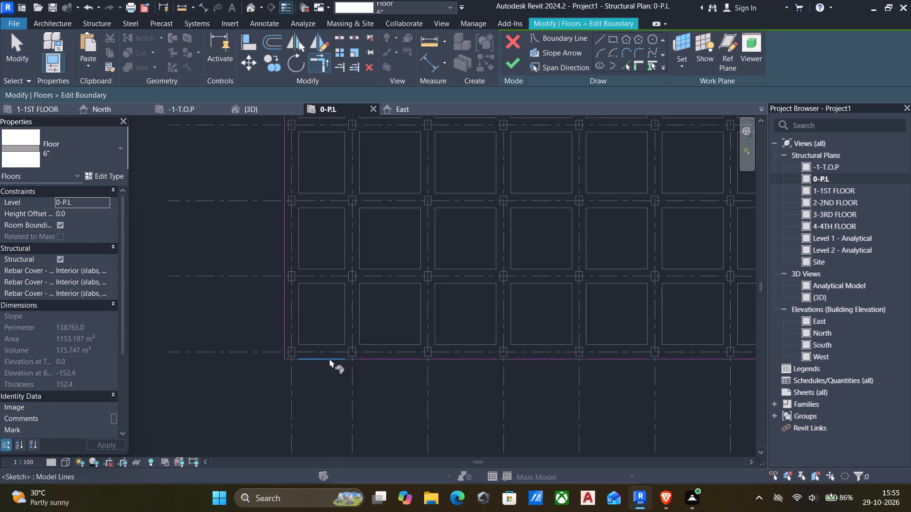
middle_drag(514, 363, 349, 330)
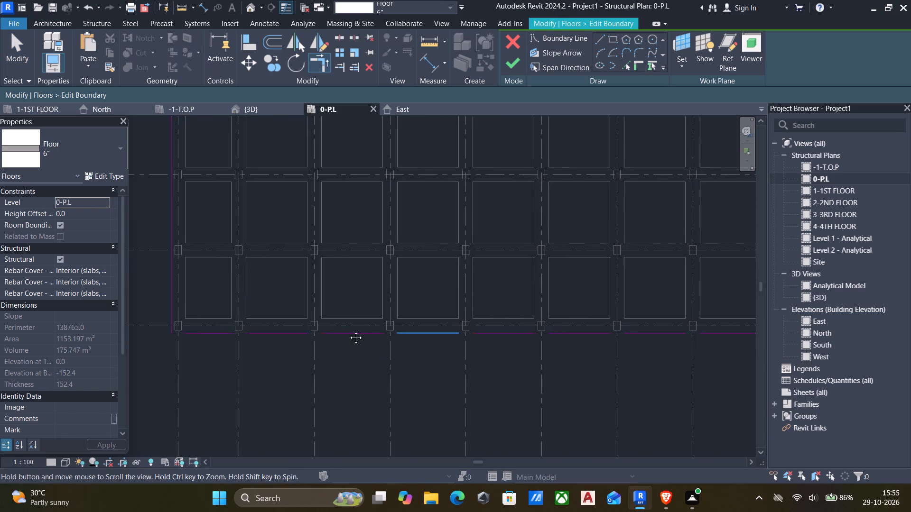
middle_drag(349, 330, 306, 327)
click(645, 325)
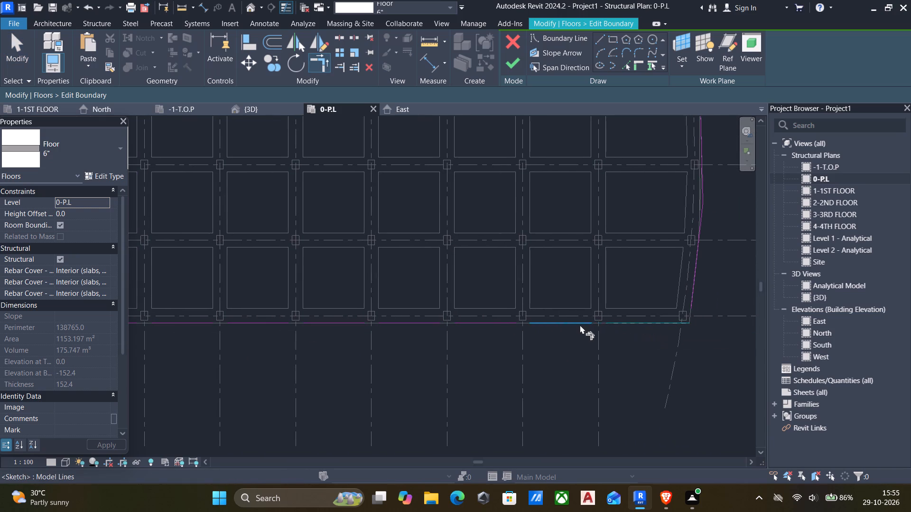
click(572, 325)
click(695, 293)
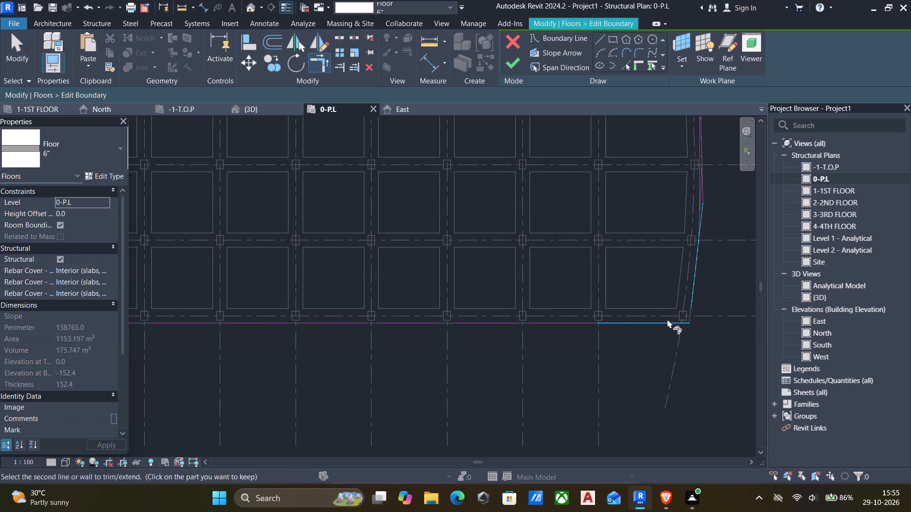
click(666, 320)
Trim the floor boundary lines along the outer edge of grid F together at grids 7, 6 and 5.
click(558, 322)
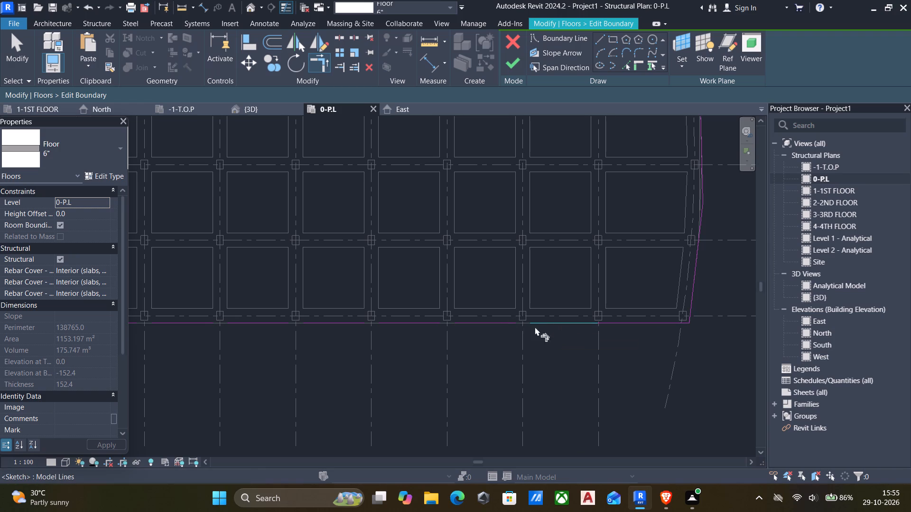
click(501, 323)
click(484, 323)
click(433, 322)
click(408, 325)
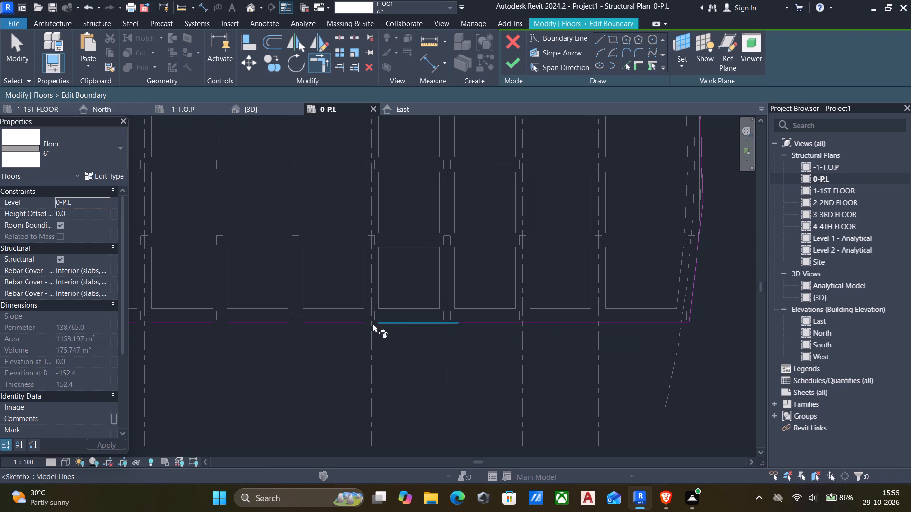
click(359, 323)
Trim the floor boundary lines along grid F together at grids 4, 3 and 2, and into a corner at grid 1.
middle_drag(325, 353, 592, 325)
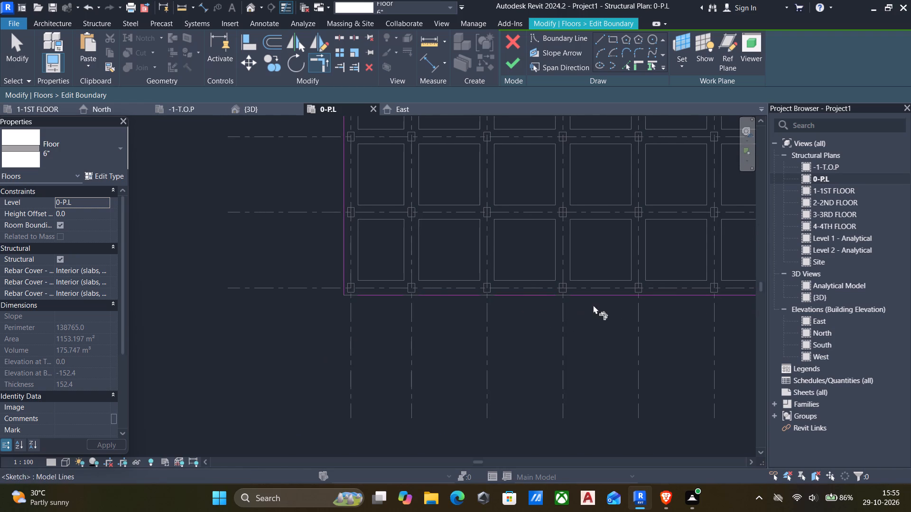
scroll(603, 299, up, 3)
click(599, 296)
click(491, 293)
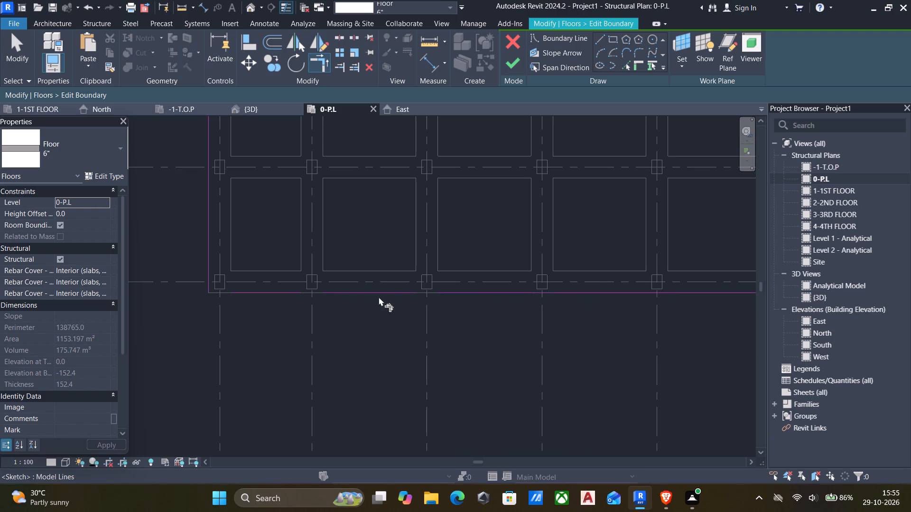
click(480, 294)
click(406, 292)
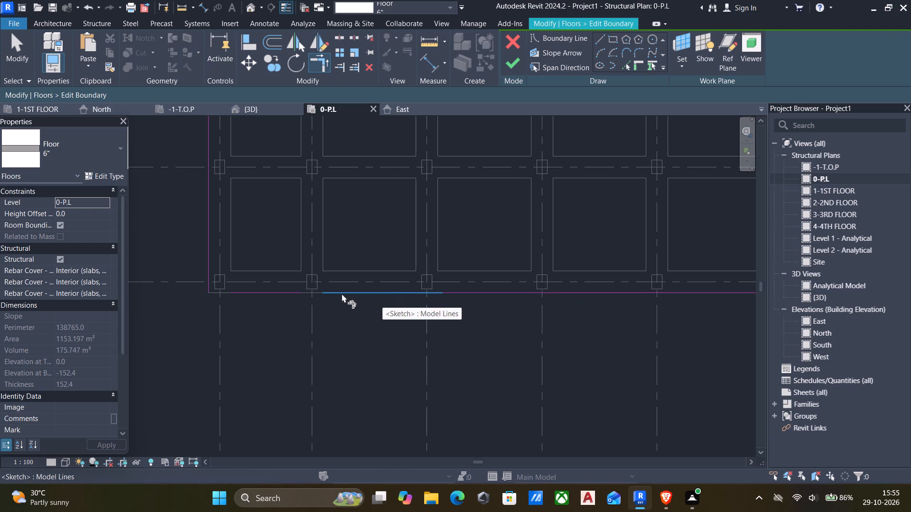
click(342, 293)
click(308, 294)
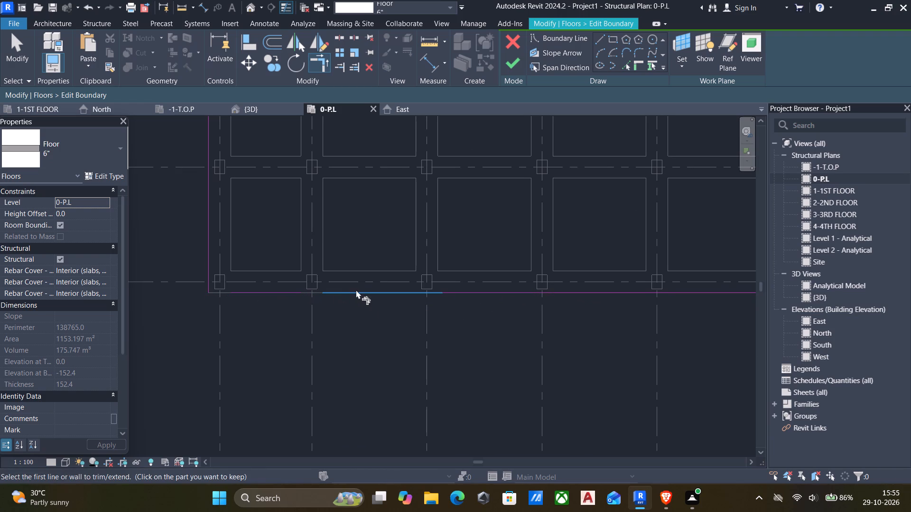
click(359, 290)
click(286, 293)
click(254, 293)
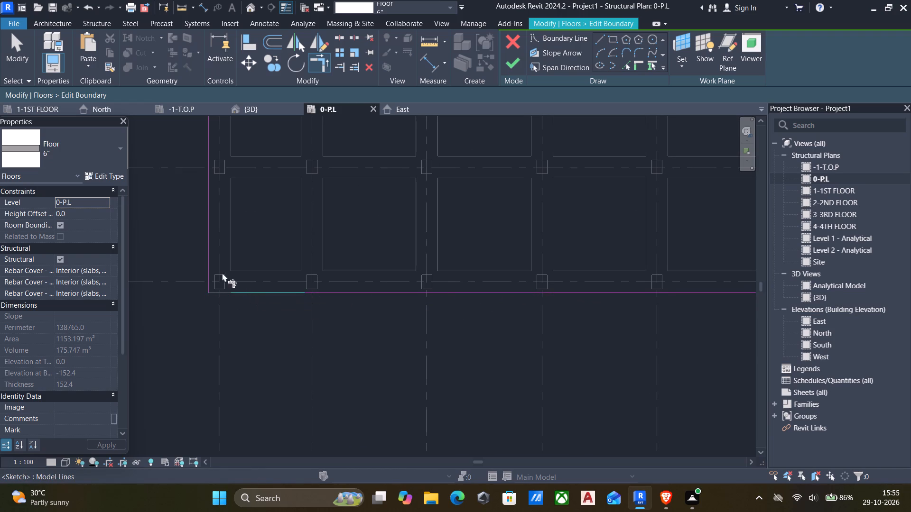
click(211, 267)
Trim the floor boundary lines along grid 1 and grid A into a corner at their intersection.
middle_drag(178, 254, 240, 328)
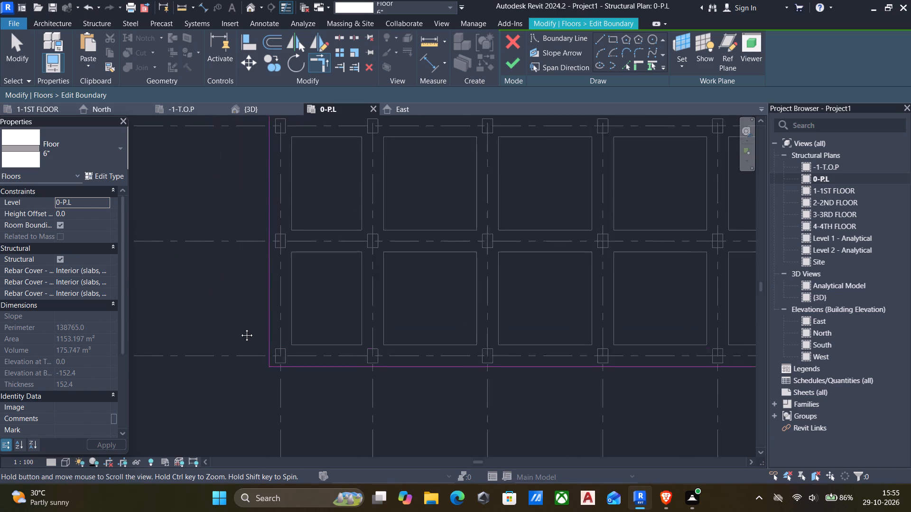
middle_drag(240, 328, 271, 383)
scroll(304, 267, down, 4)
middle_drag(273, 233, 268, 355)
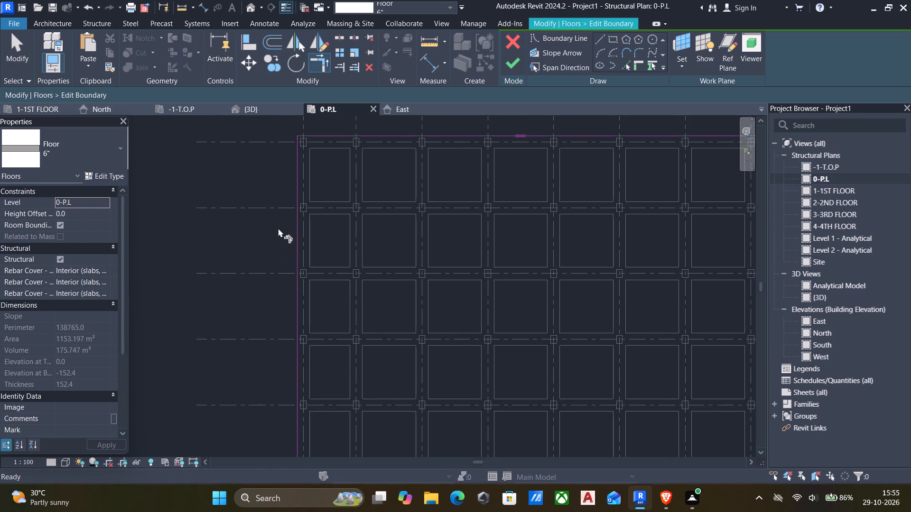
middle_drag(272, 222, 265, 303)
scroll(282, 229, up, 5)
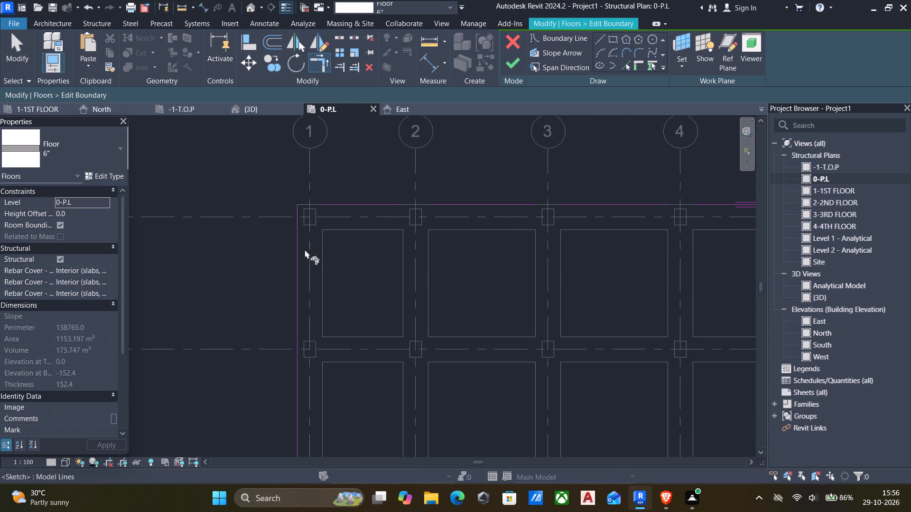
click(298, 242)
click(347, 204)
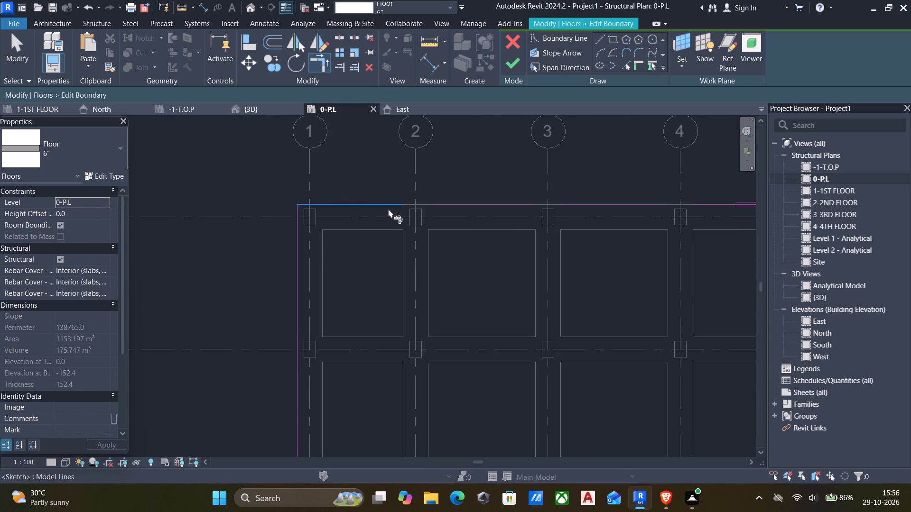
Trim the floor boundary lines along the outer edge of grid A together at grids 2, 3, 4 and 5.
click(388, 209)
click(456, 205)
middle_drag(439, 206, 337, 255)
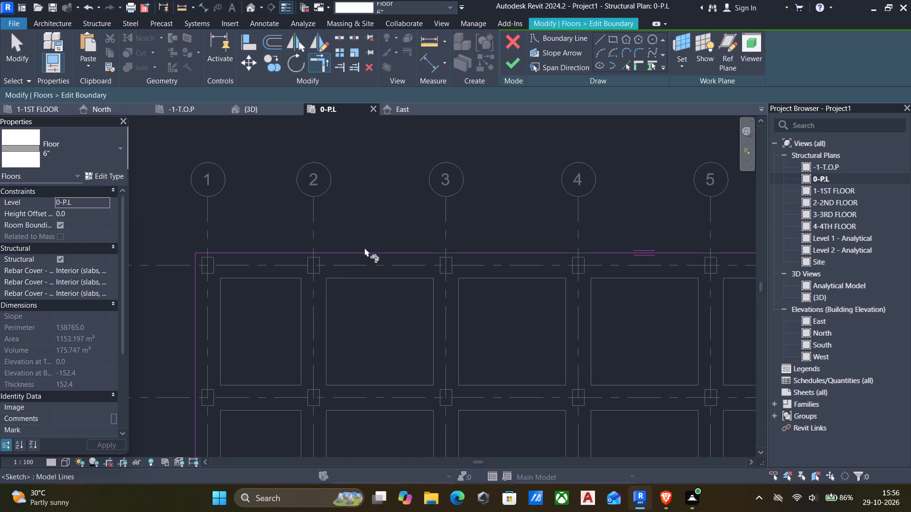
click(407, 250)
click(531, 248)
middle_drag(531, 248, 438, 252)
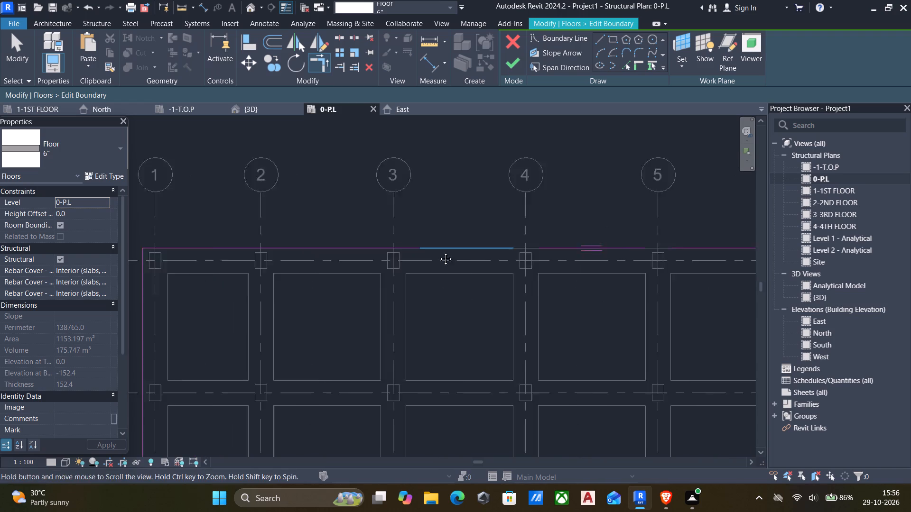
middle_drag(438, 252, 415, 256)
click(421, 261)
click(531, 257)
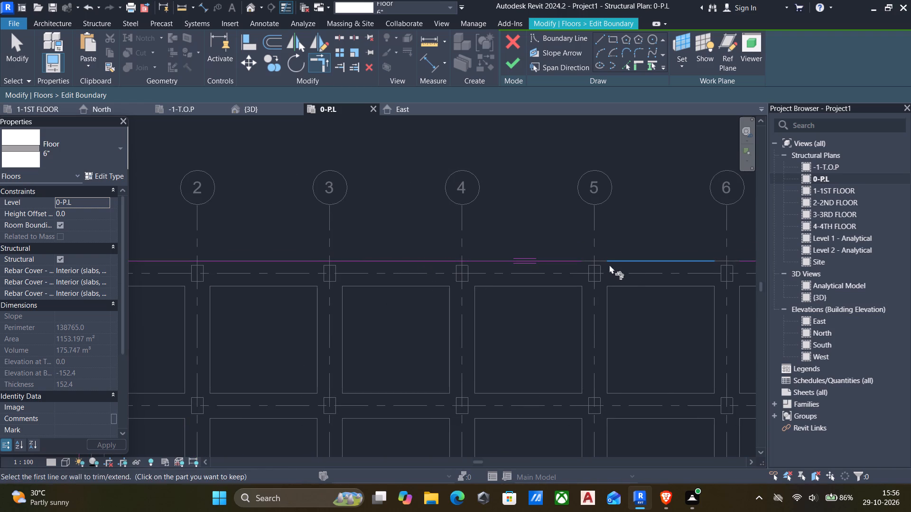
click(627, 262)
click(567, 261)
Trim the floor boundary lines along grid A together at grids 6, 7 and 8.
middle_drag(563, 266, 225, 281)
click(364, 274)
click(415, 274)
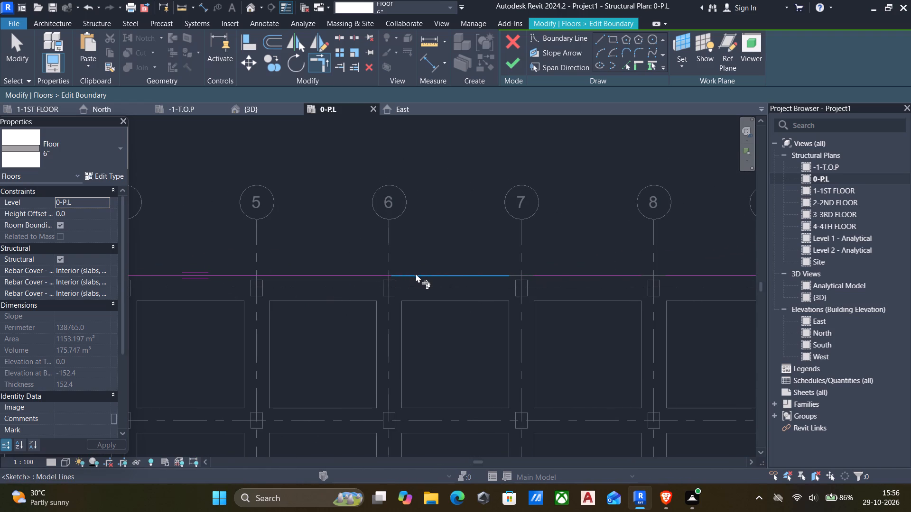
click(567, 280)
click(473, 272)
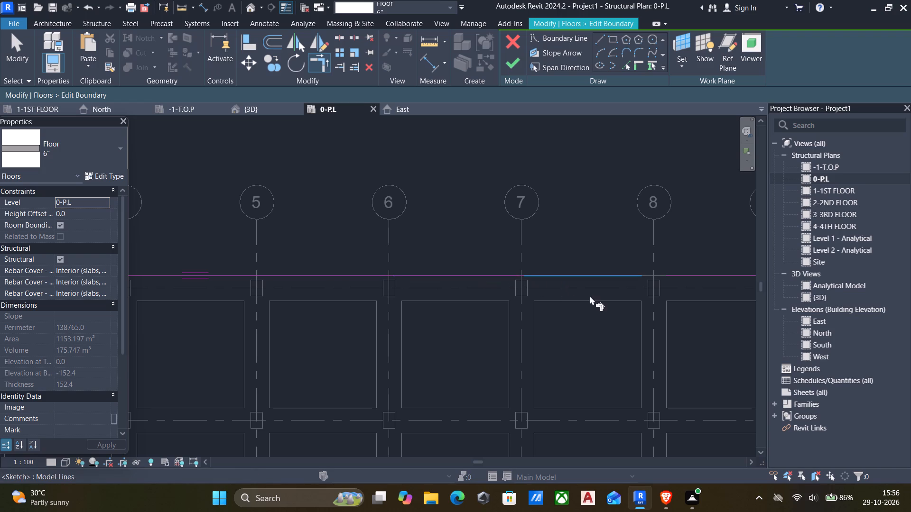
middle_drag(590, 297, 407, 286)
click(441, 265)
click(503, 265)
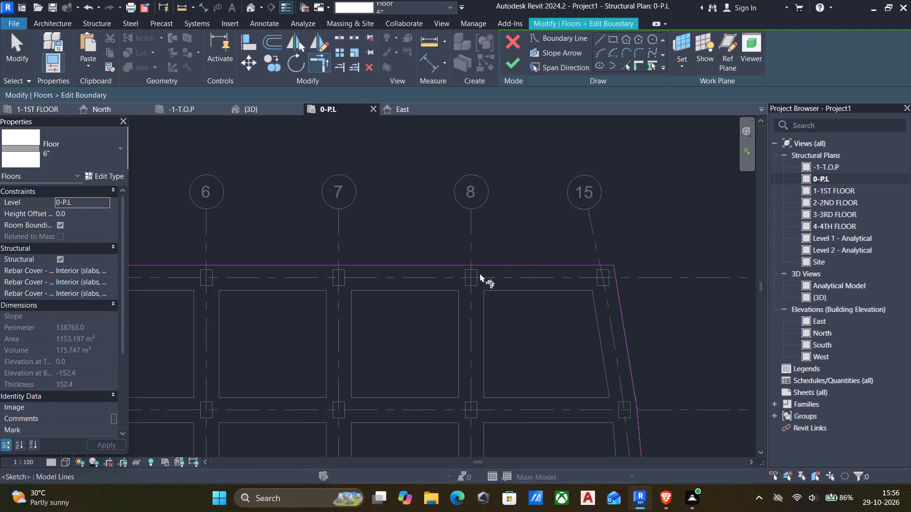
Check the closed outline from grids A to F and finish the 0-P.L floor boundary edit.
scroll(481, 274, down, 2)
scroll(582, 266, up, 5)
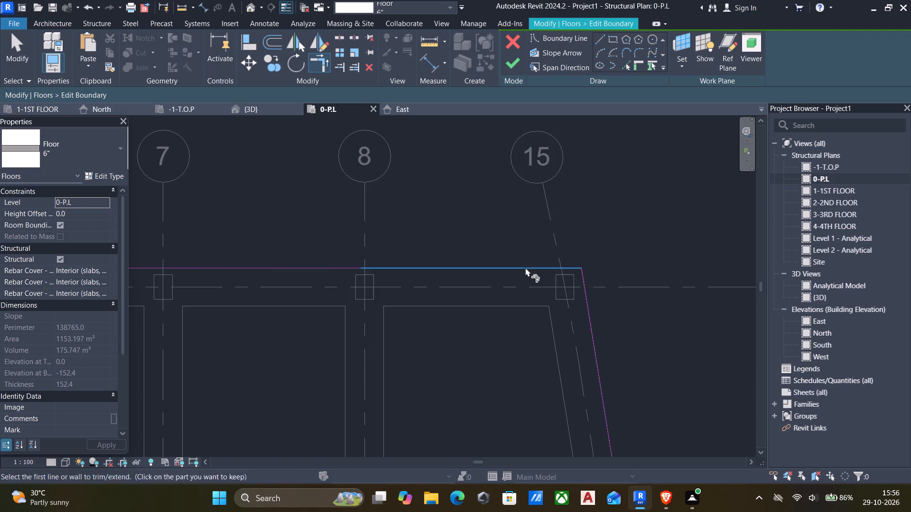
scroll(364, 278, down, 6)
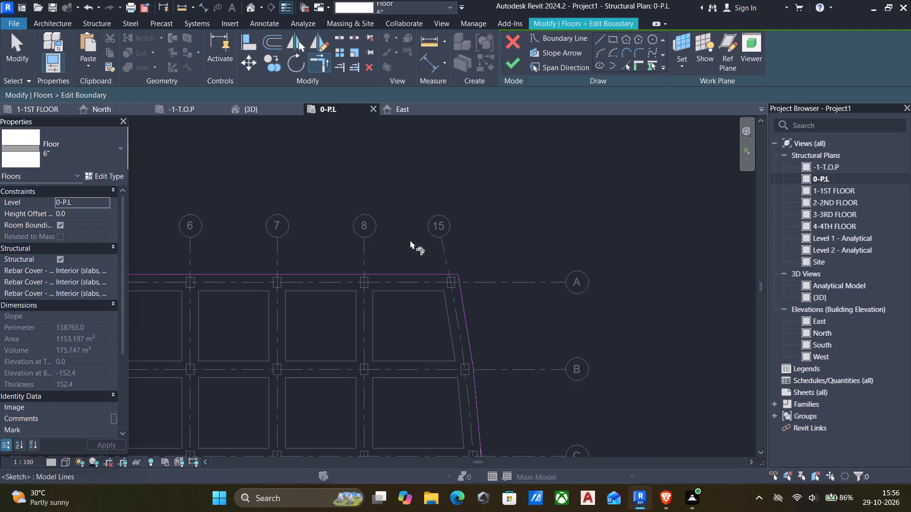
scroll(410, 240, down, 5)
middle_drag(367, 305, 442, 239)
middle_drag(372, 277, 444, 267)
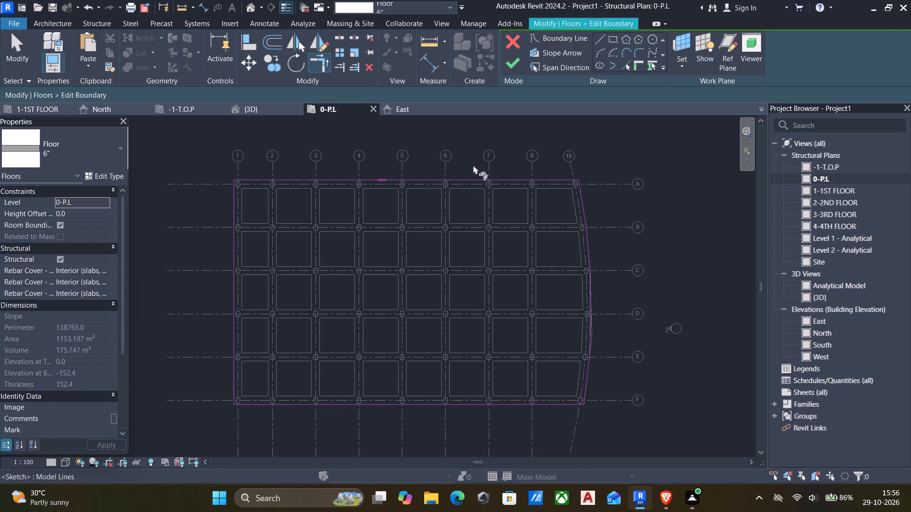
click(516, 70)
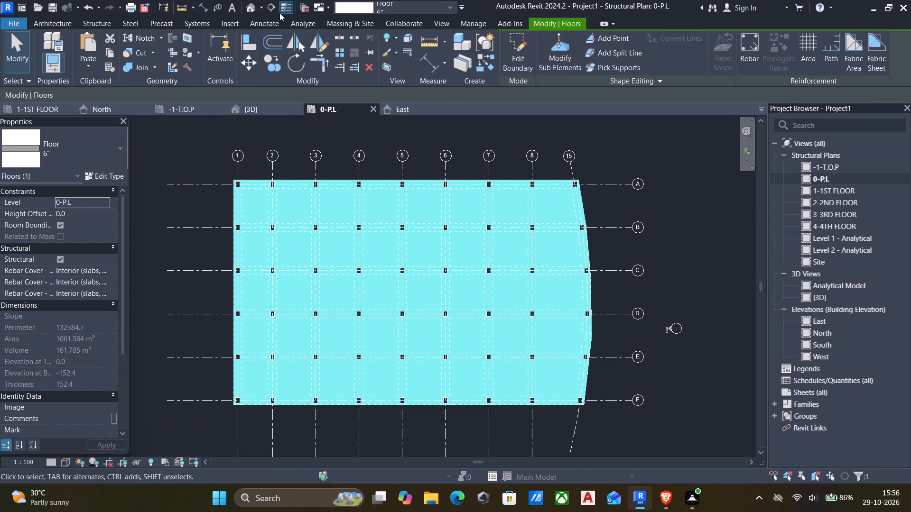
Examine in the 3D view how the 0-P.L floor edge meets the angled beams along grid 15.
click(251, 9)
middle_drag(403, 281, 452, 280)
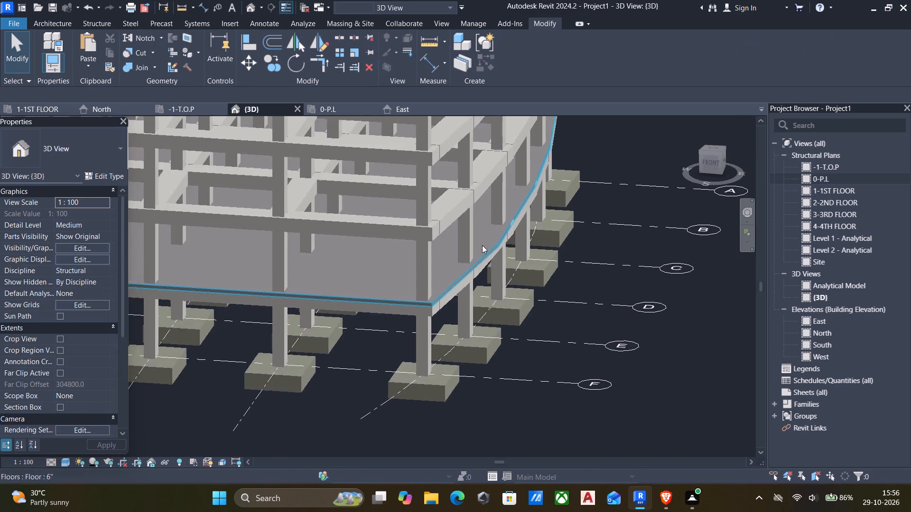
scroll(497, 227, up, 6)
scroll(437, 248, up, 6)
scroll(525, 267, down, 5)
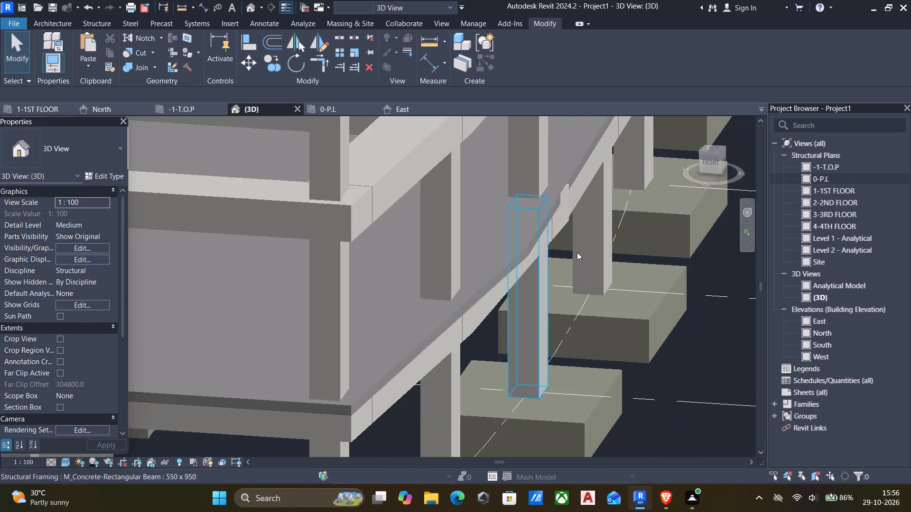
scroll(567, 190, up, 12)
scroll(613, 210, up, 2)
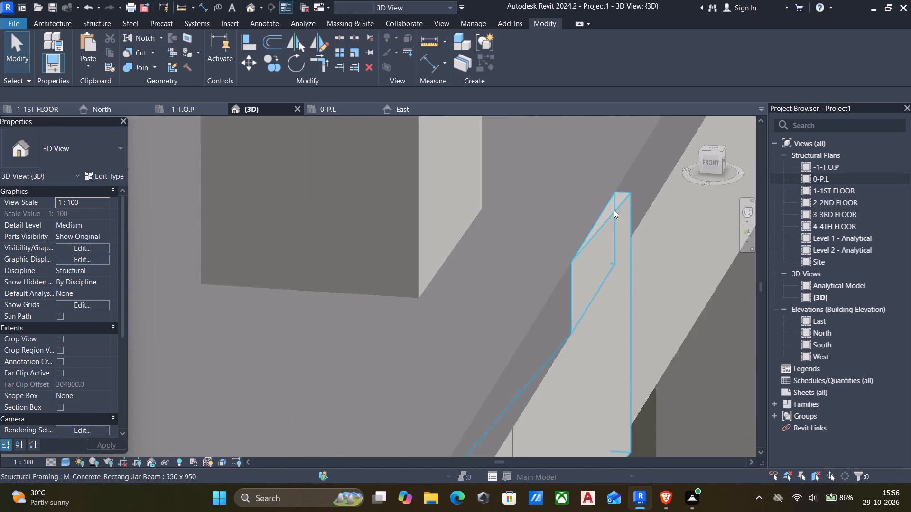
scroll(614, 210, up, 3)
click(632, 159)
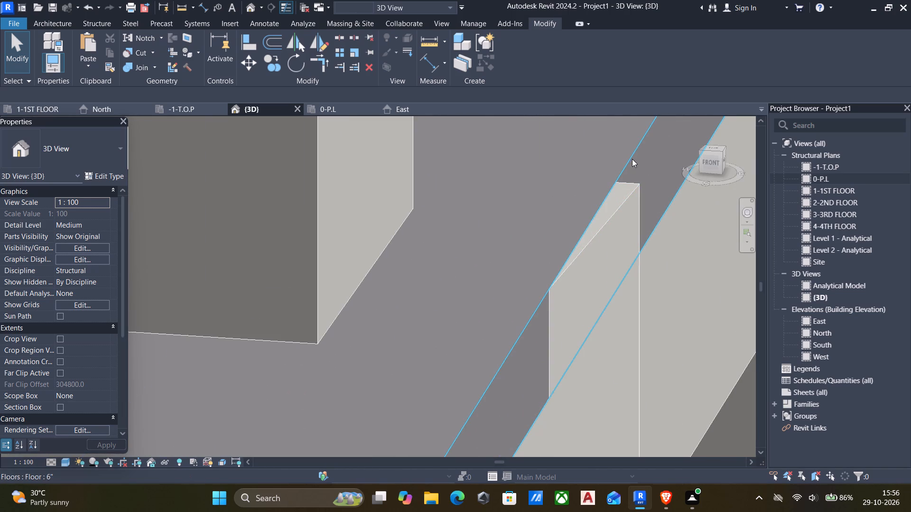
scroll(530, 264, down, 6)
middle_drag(460, 386, 533, 205)
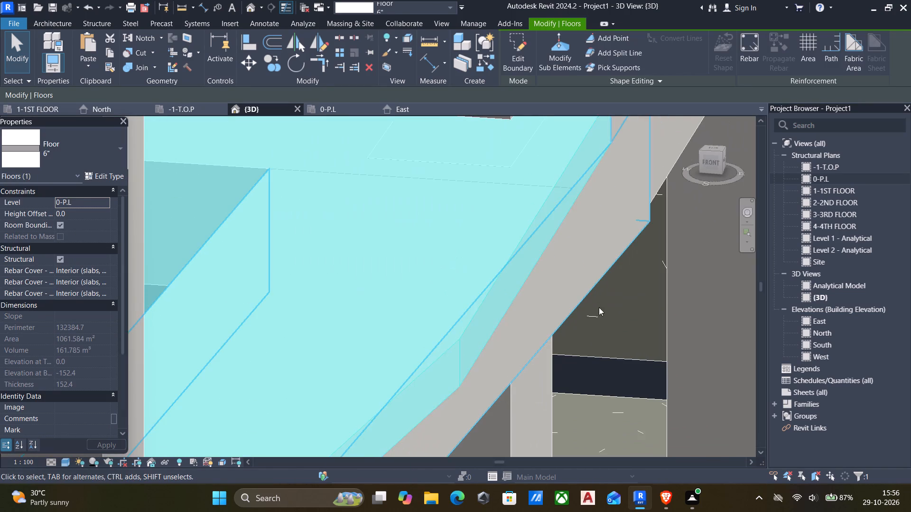
click(610, 306)
scroll(452, 340, down, 7)
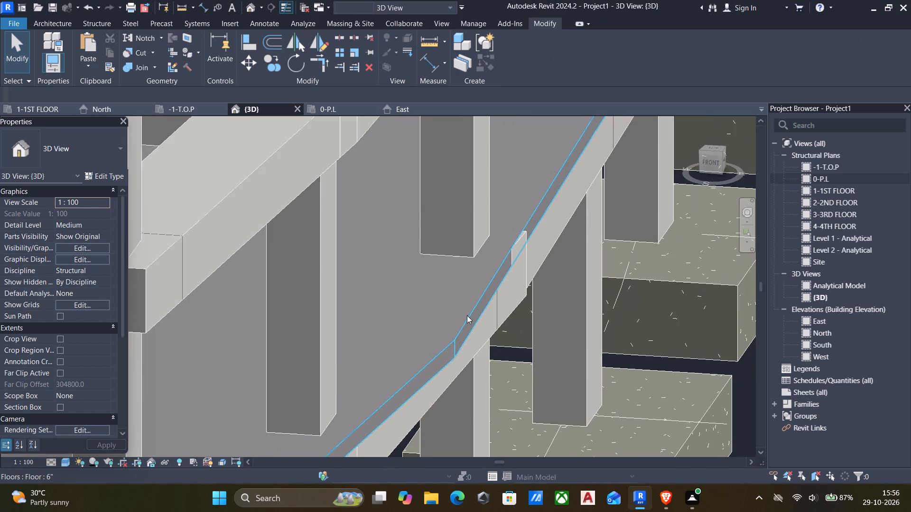
scroll(472, 309, down, 5)
scroll(553, 158, up, 6)
scroll(553, 161, down, 1)
middle_drag(543, 179, 492, 406)
middle_drag(539, 215, 501, 336)
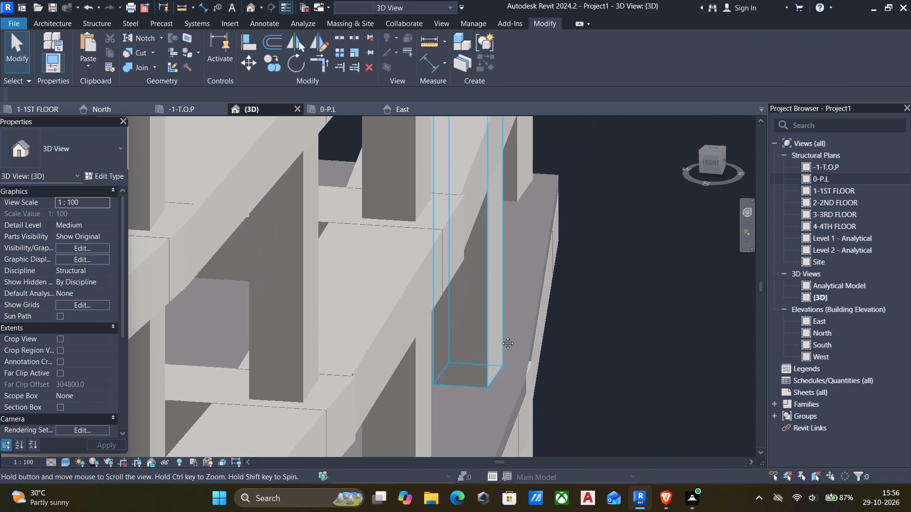
middle_drag(501, 336, 514, 223)
scroll(539, 203, up, 2)
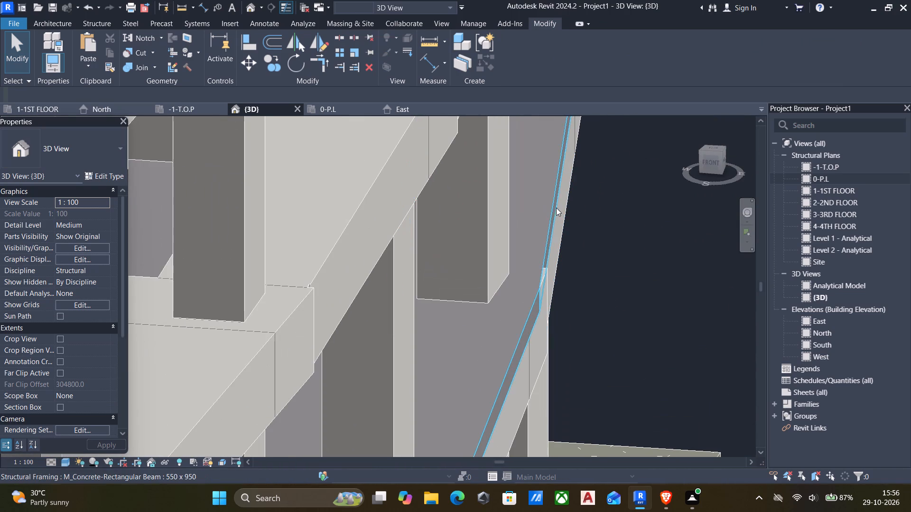
Reopen the boundary sketch of the 0-P.L 6" floor and show it in the 0-P.L structural plan.
click(552, 205)
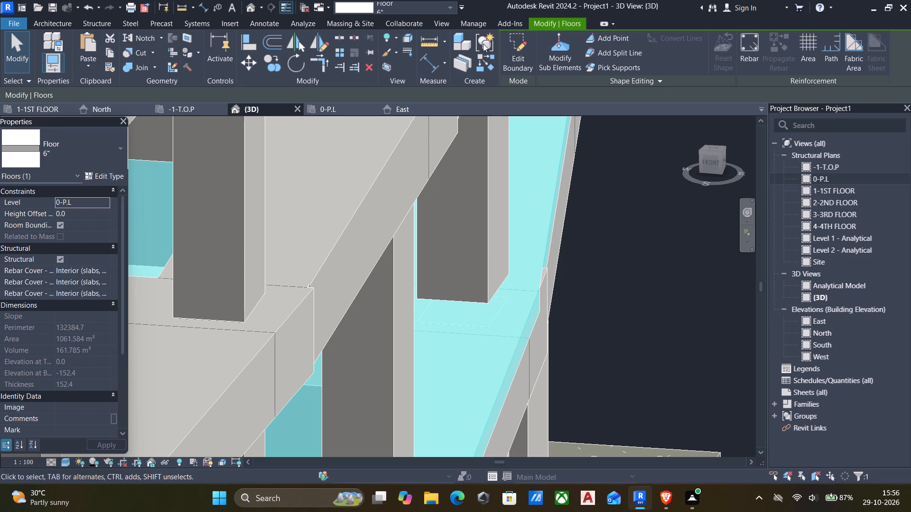
click(514, 41)
double_click(806, 178)
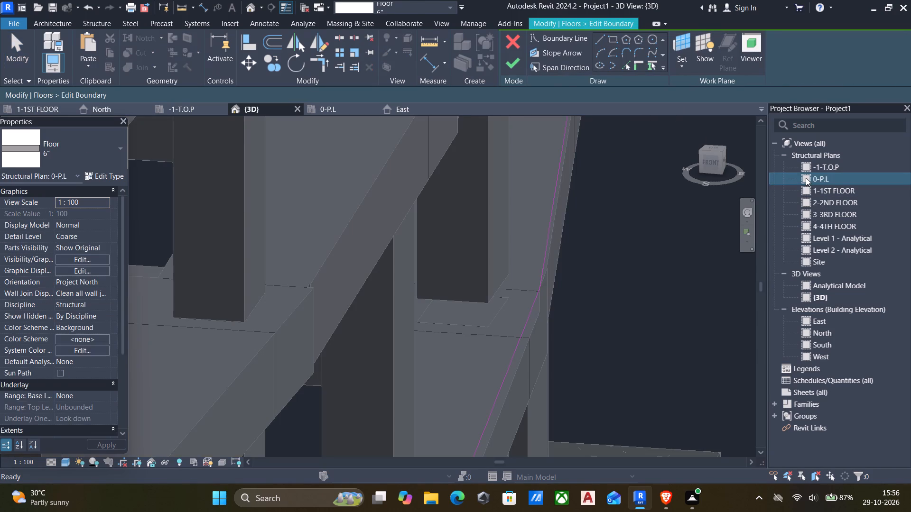
Add floor boundary lines from the beam's end edge and the adjoining beam's outer edge at the grid B and 15 joint.
scroll(598, 244, up, 6)
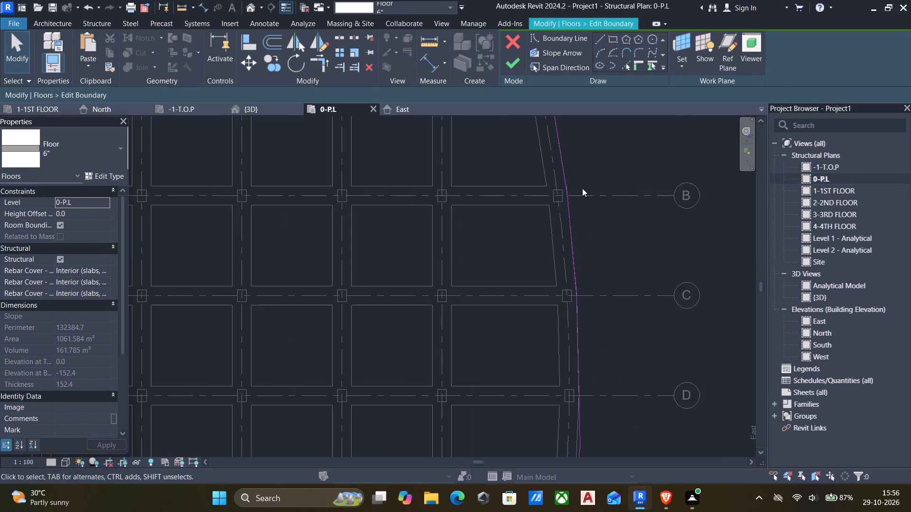
scroll(573, 179, up, 17)
scroll(554, 209, up, 6)
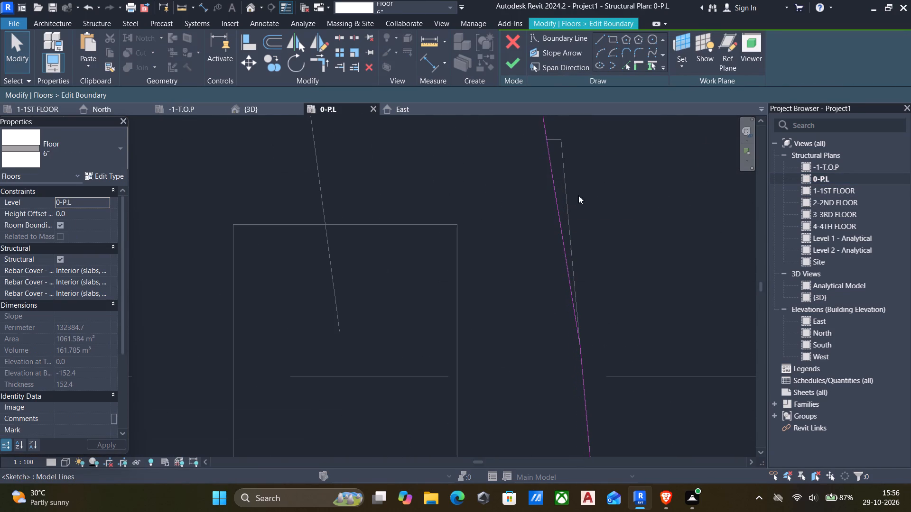
middle_drag(560, 121, 543, 216)
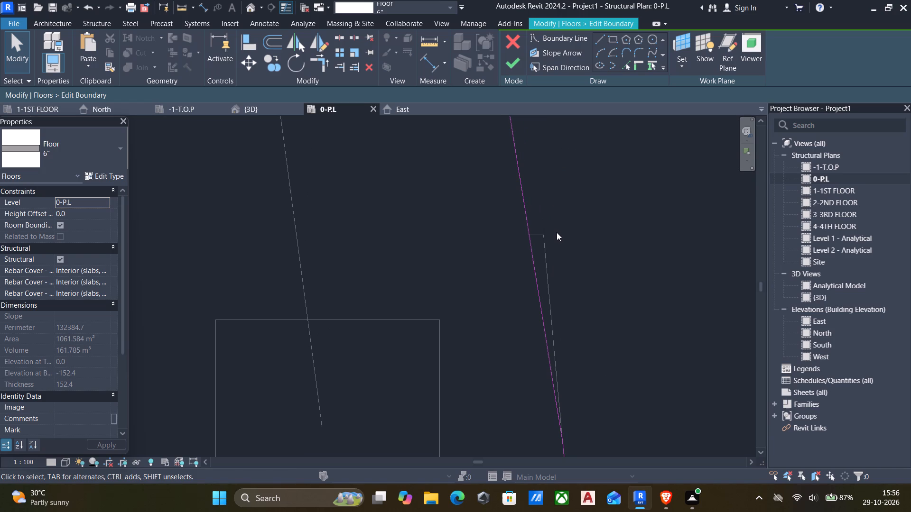
click(625, 64)
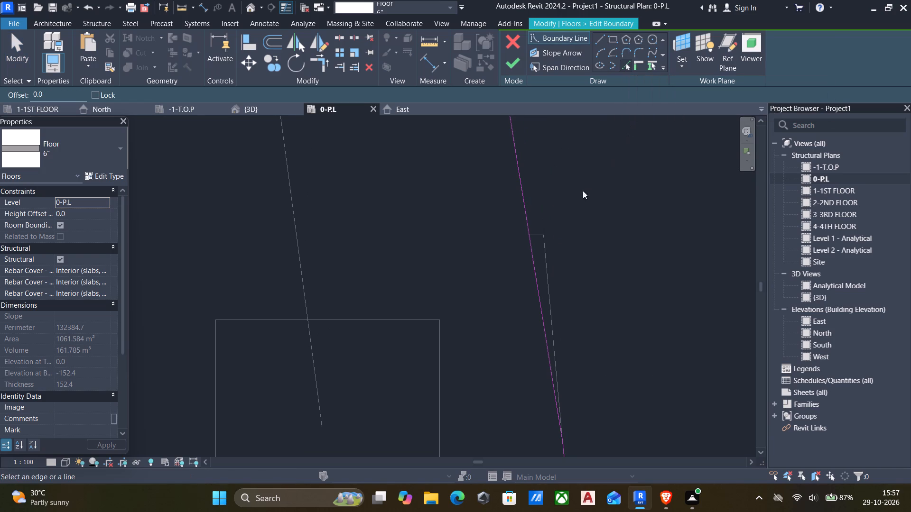
scroll(571, 222, up, 5)
click(500, 231)
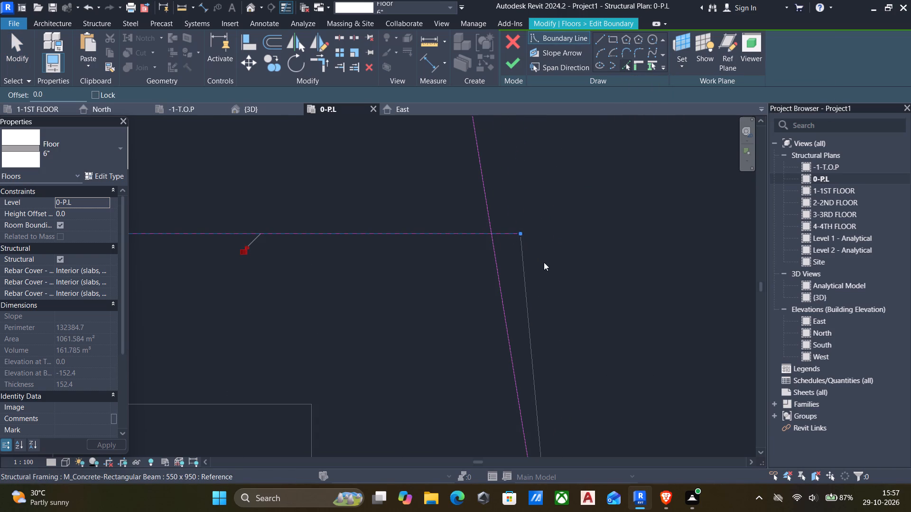
click(527, 279)
scroll(540, 298, down, 5)
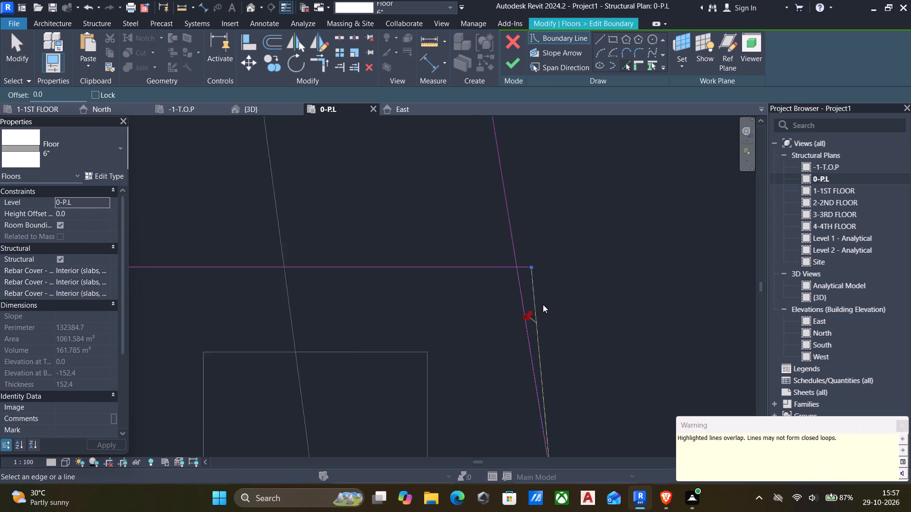
scroll(543, 304, down, 2)
middle_drag(539, 310, 537, 209)
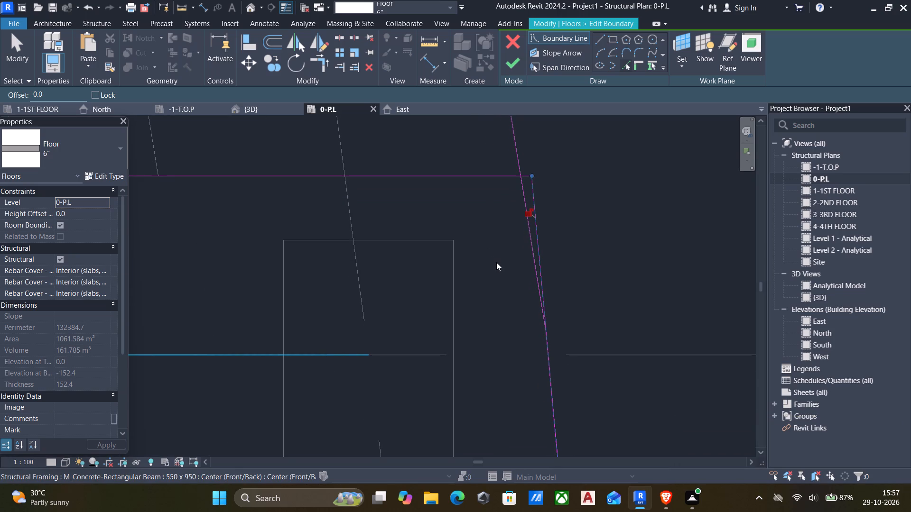
key(Escape)
key(Escape)
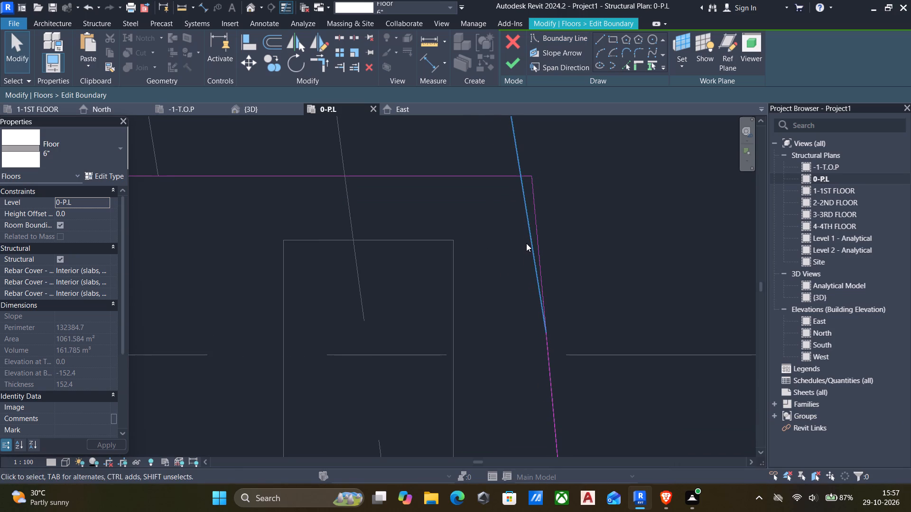
Split the slanted boundary line at the grid B joint and trim its upper part to the short beam-end line.
key(s)
key(l)
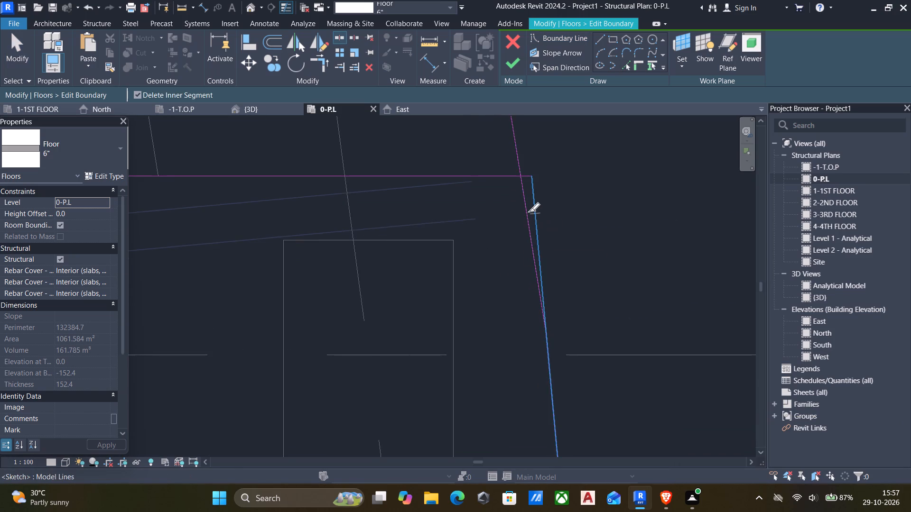
click(529, 211)
key(Escape)
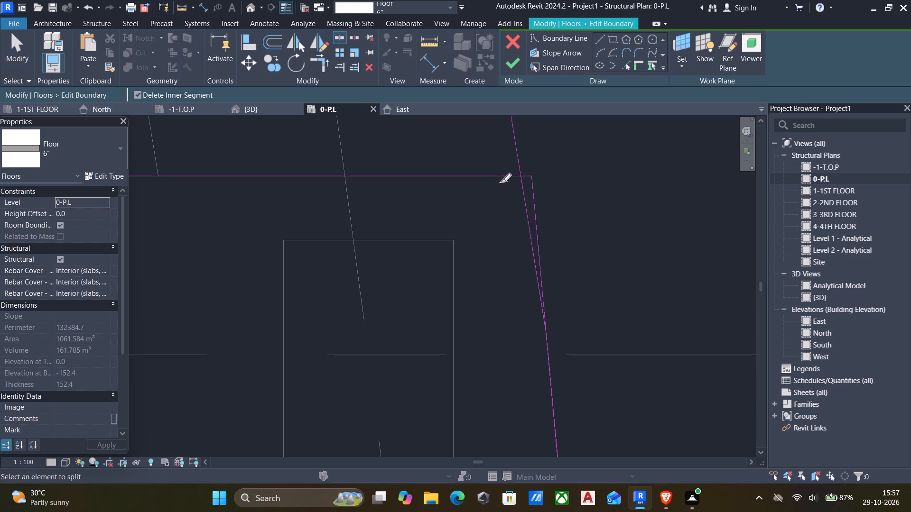
key(Escape)
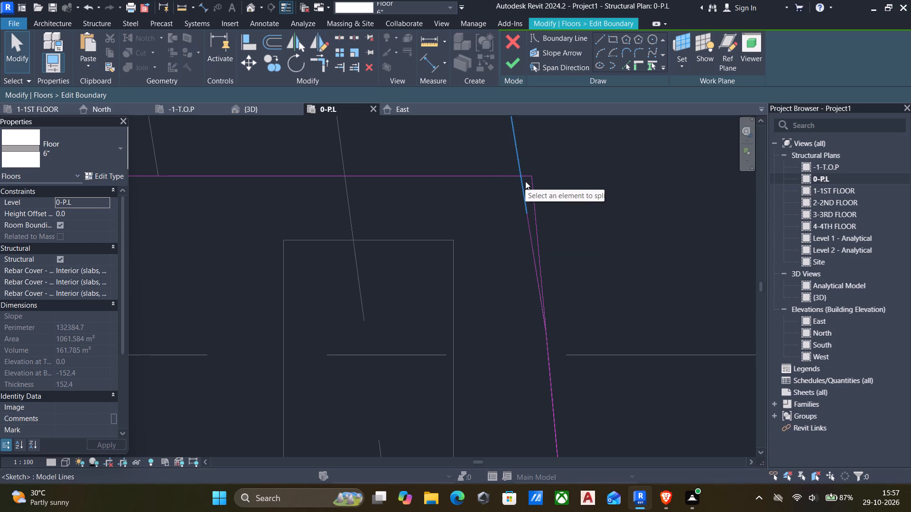
text(tr)
click(517, 155)
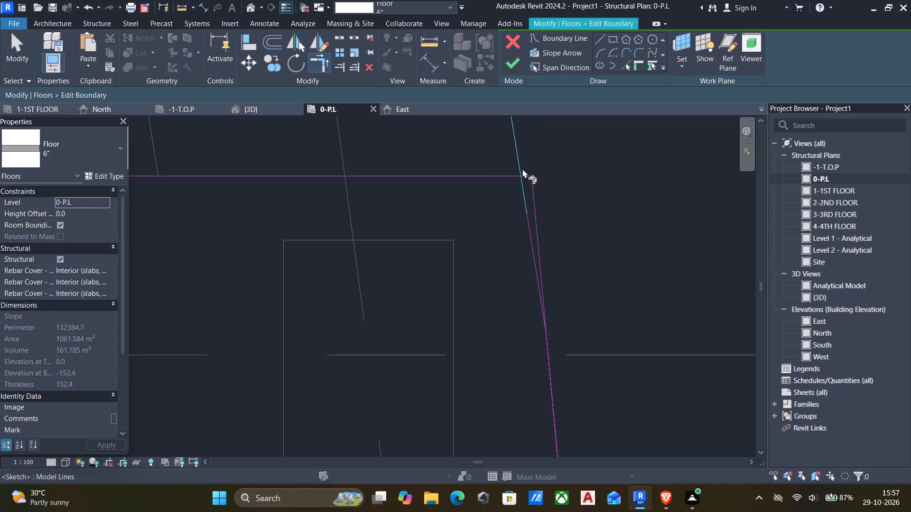
click(526, 174)
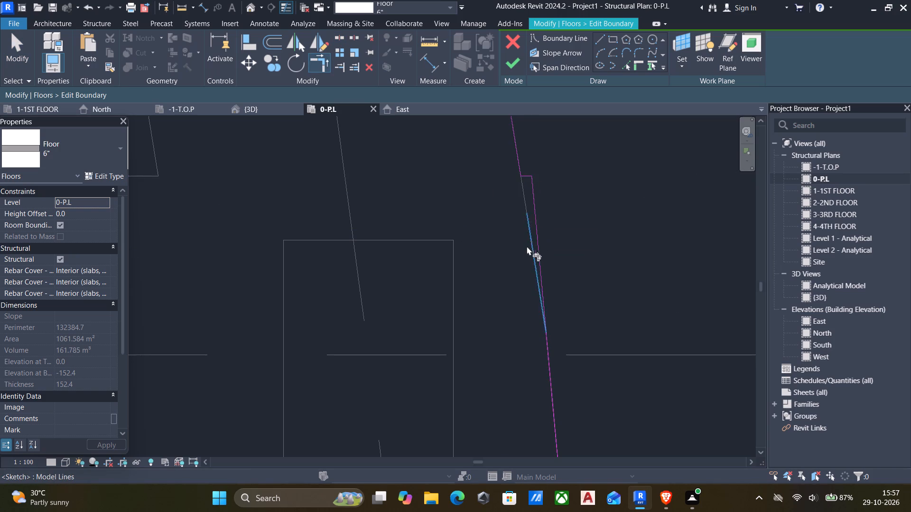
Delete the leftover slanted boundary segment inside the grid B joint.
click(551, 368)
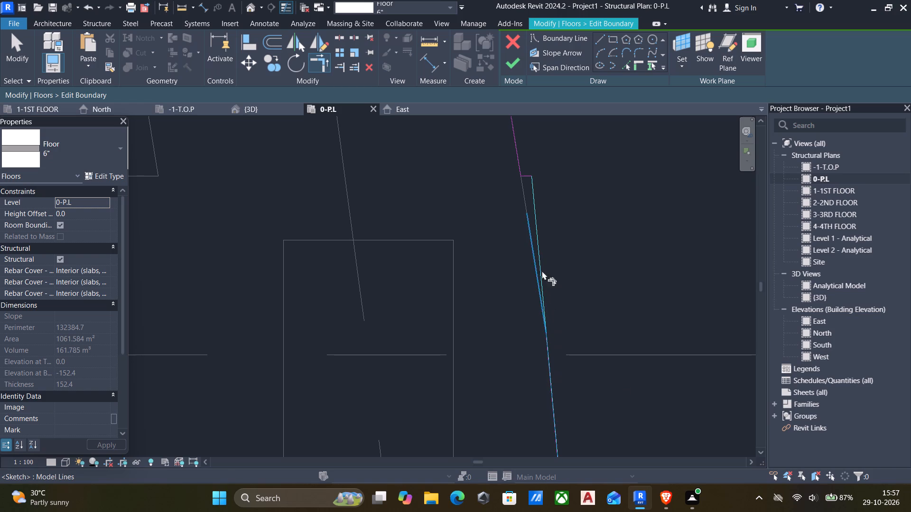
click(542, 256)
key(Escape)
click(531, 255)
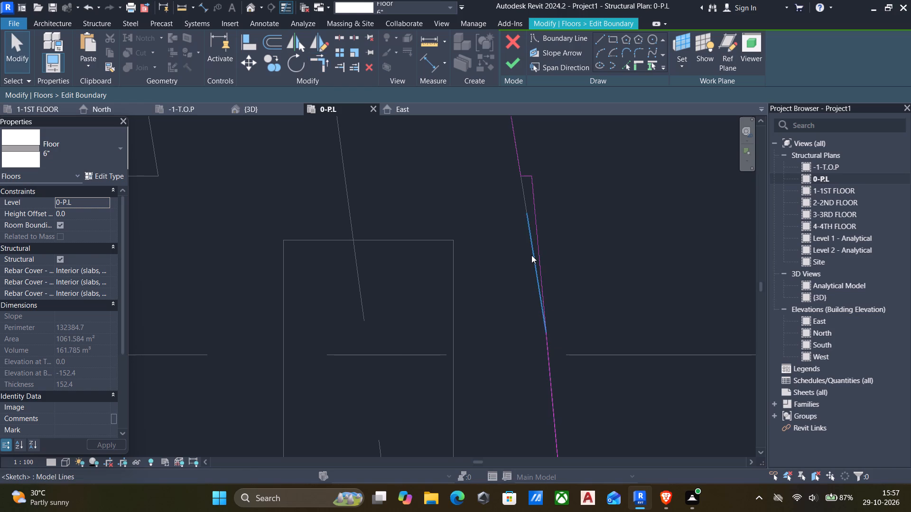
key(Delete)
Add floor boundary lines from the outer beam edge and the beam's end edge at the grid C and 15 joint.
scroll(561, 313, down, 6)
middle_drag(548, 348, 511, 279)
scroll(511, 279, down, 8)
middle_drag(509, 309, 510, 247)
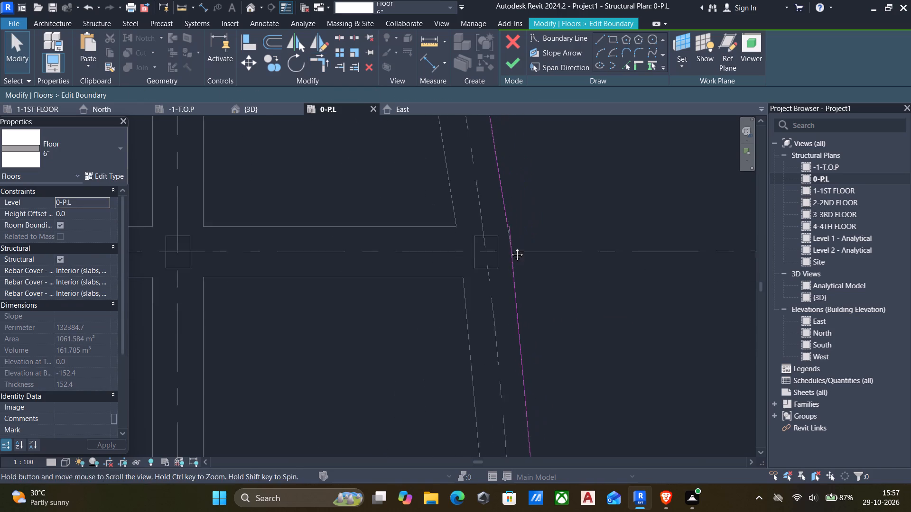
middle_drag(510, 247, 508, 220)
middle_drag(579, 340, 543, 238)
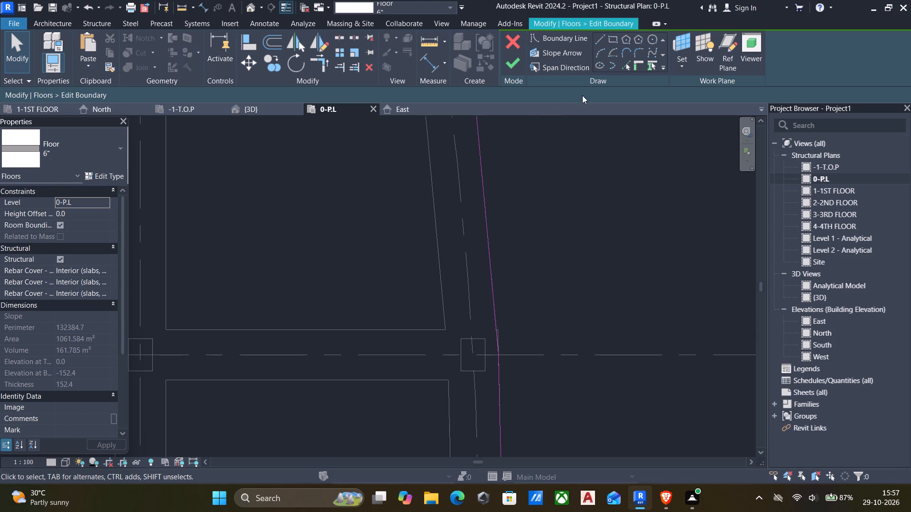
click(629, 63)
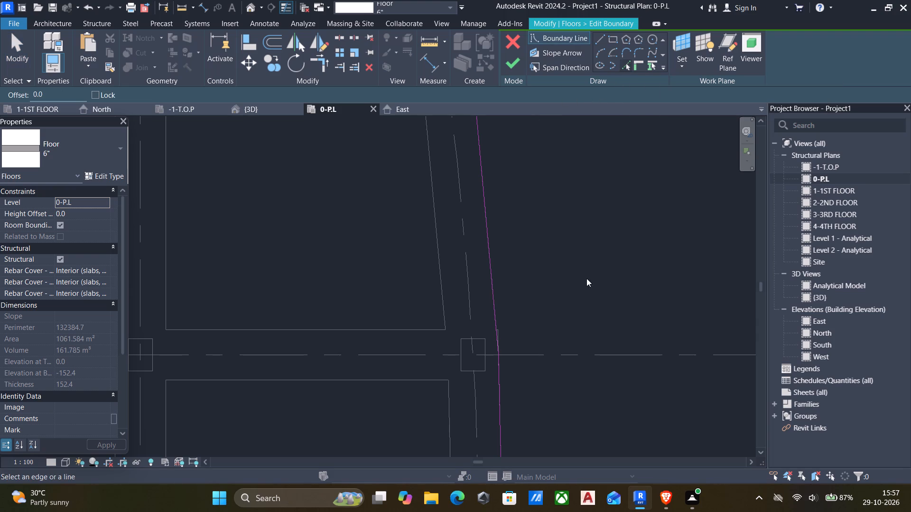
scroll(546, 333, up, 7)
scroll(434, 361, up, 5)
click(408, 326)
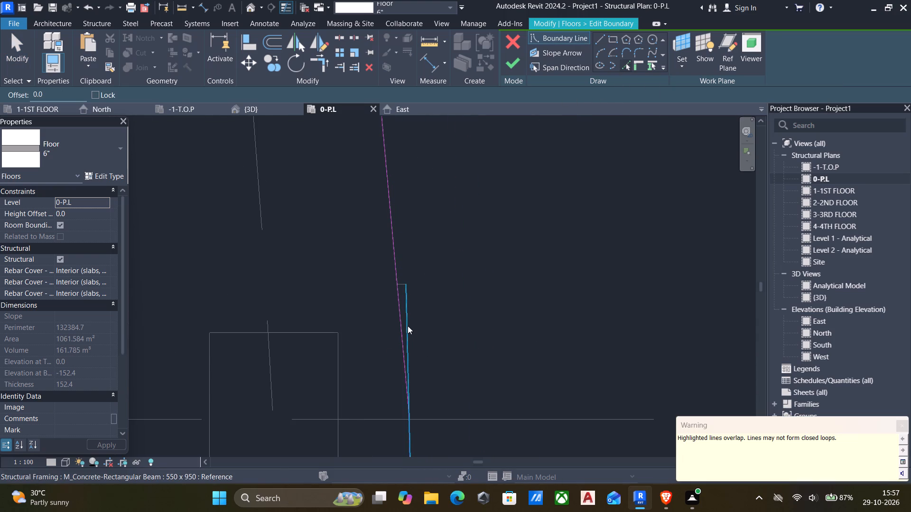
scroll(399, 294, up, 6)
click(405, 273)
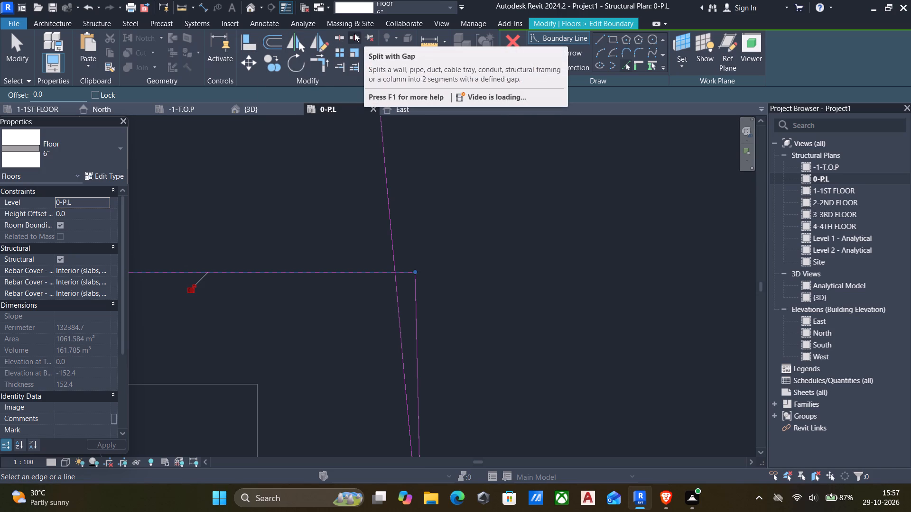
Split the slanted boundary line at the grid C joint and trim its upper part to the short beam-end line.
click(344, 38)
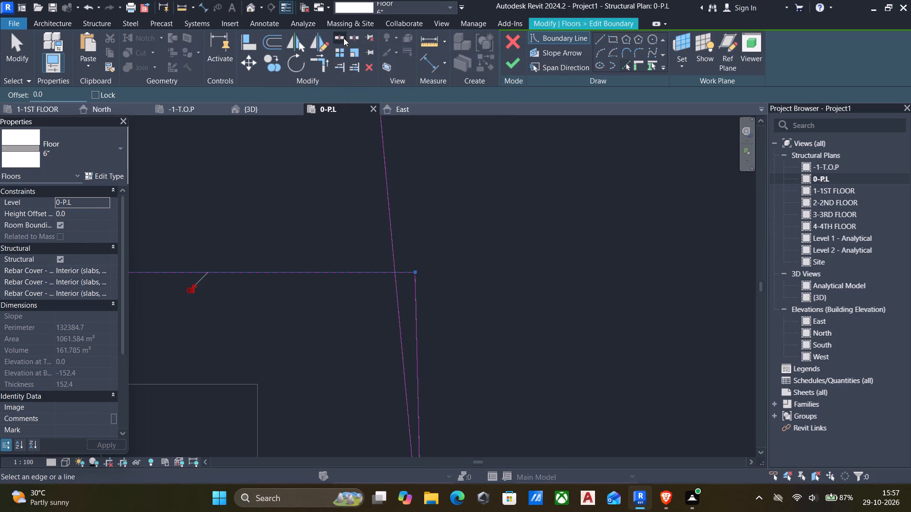
click(401, 336)
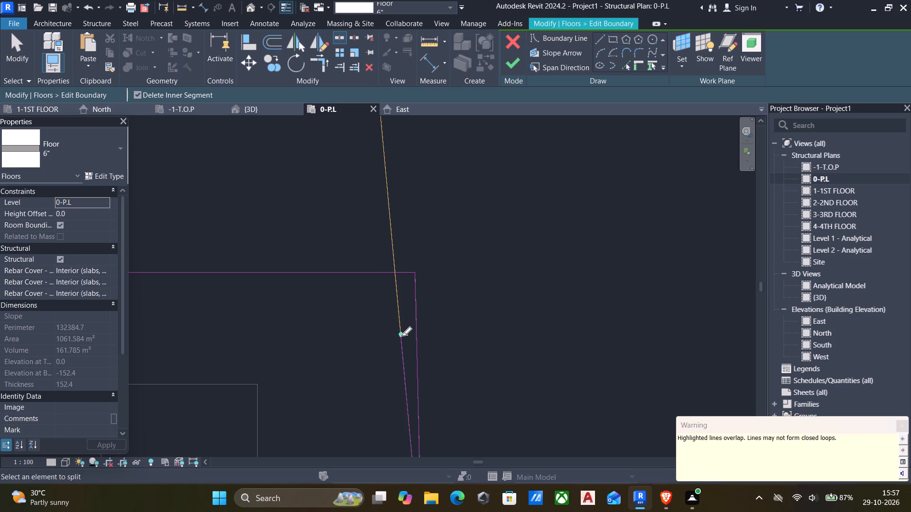
key(Escape)
key(Escape)
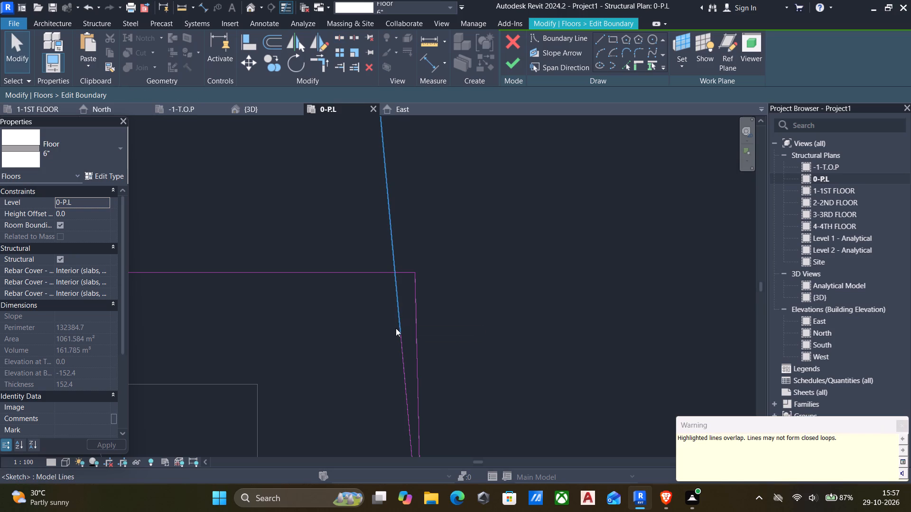
text(tr)
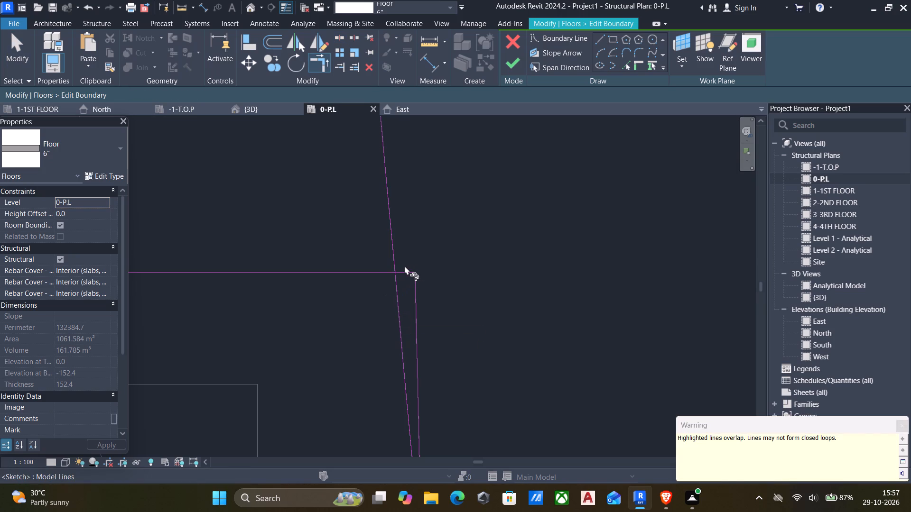
click(392, 259)
click(402, 269)
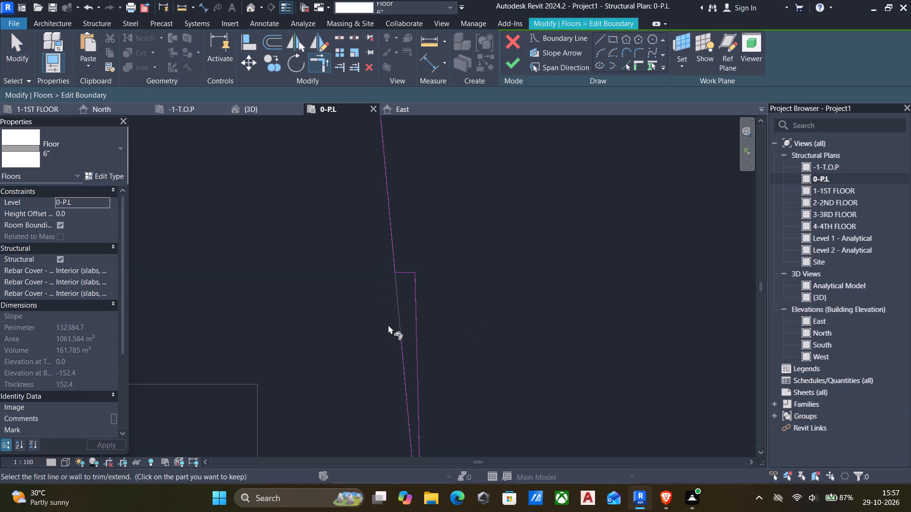
Delete the leftover slanted boundary segment inside the grid C joint.
scroll(390, 328, down, 5)
middle_drag(412, 376, 424, 278)
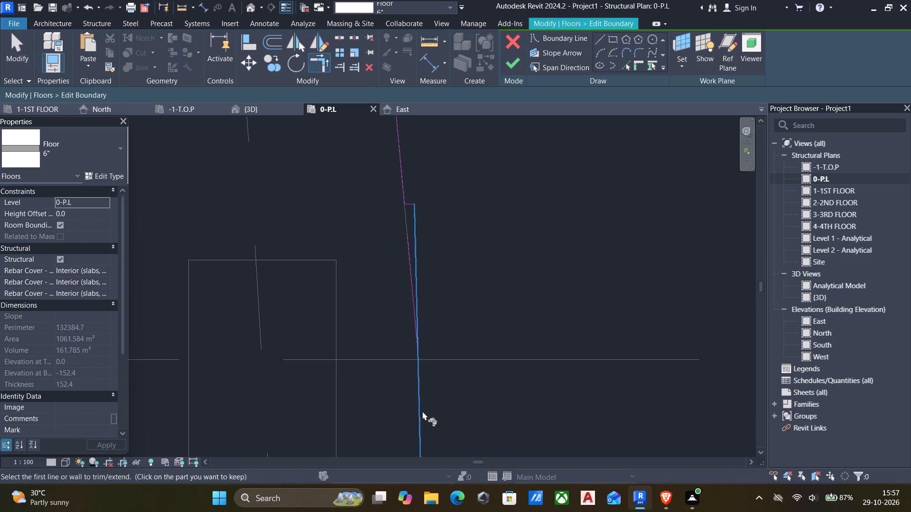
click(419, 411)
click(418, 278)
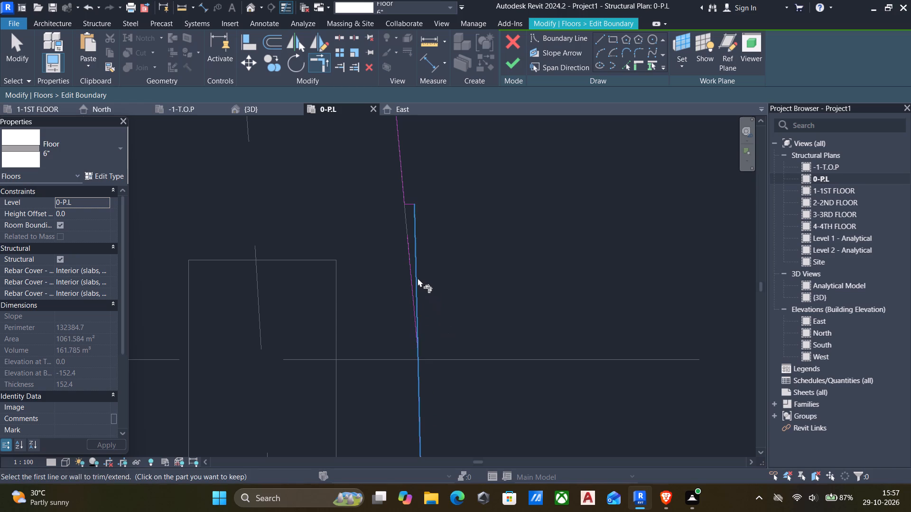
key(Escape)
key(Escape)
click(409, 272)
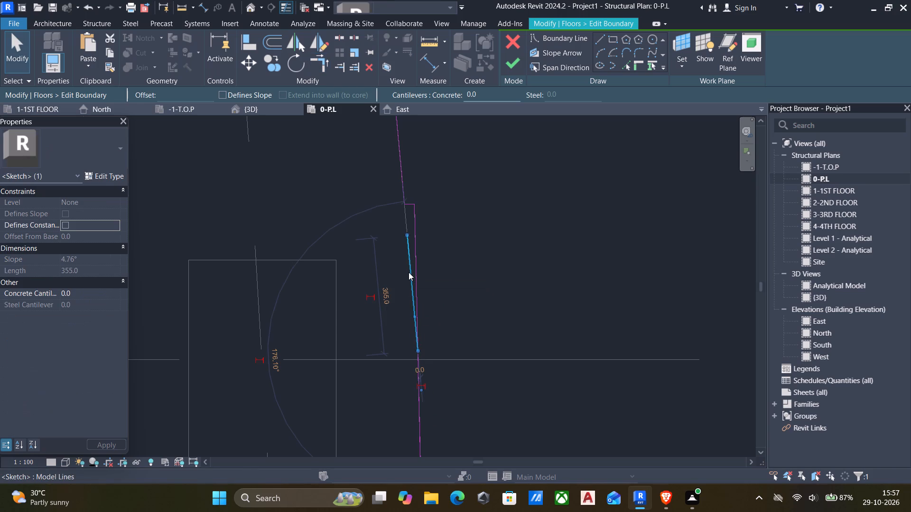
key(Delete)
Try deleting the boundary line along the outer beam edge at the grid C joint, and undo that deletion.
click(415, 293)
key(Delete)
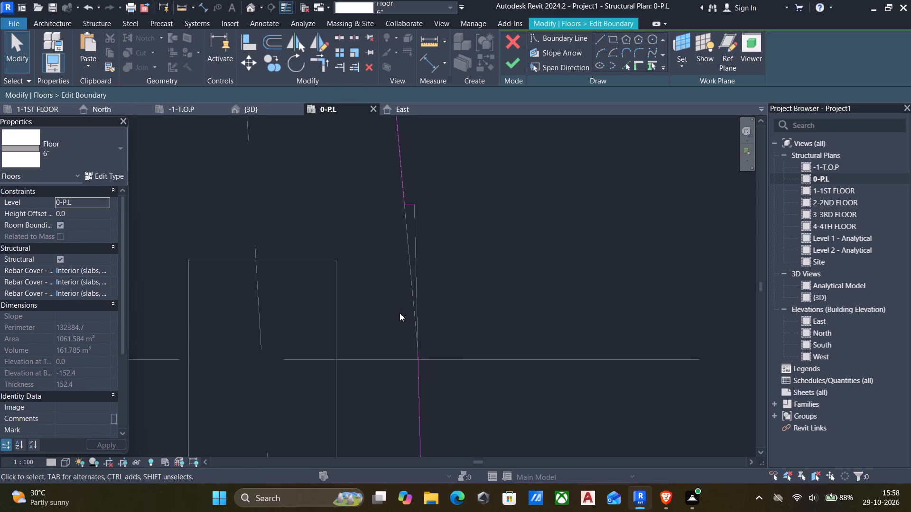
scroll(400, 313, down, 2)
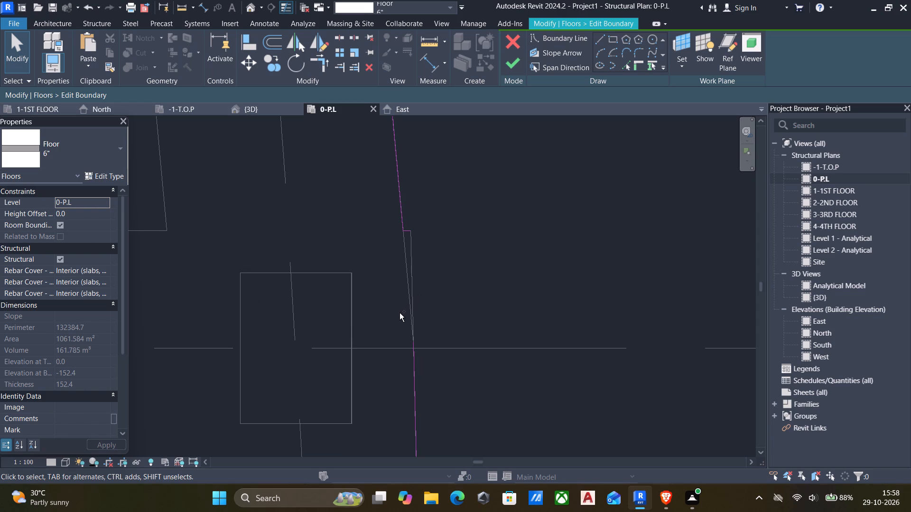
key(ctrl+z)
Shorten the outer beam-edge boundary line at the grid C joint to about 310 mm by moving its lower end up.
click(416, 301)
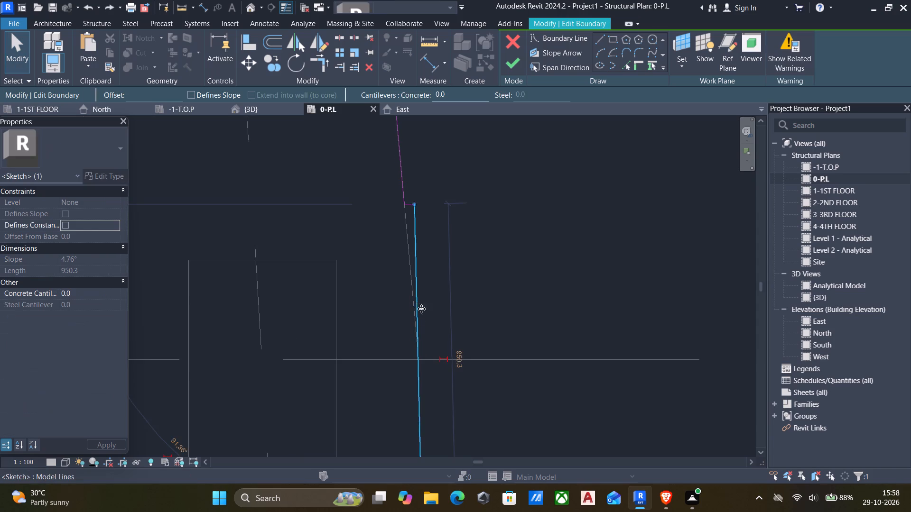
scroll(443, 329, down, 7)
middle_drag(460, 343, 477, 310)
scroll(477, 310, up, 1)
scroll(476, 359, up, 4)
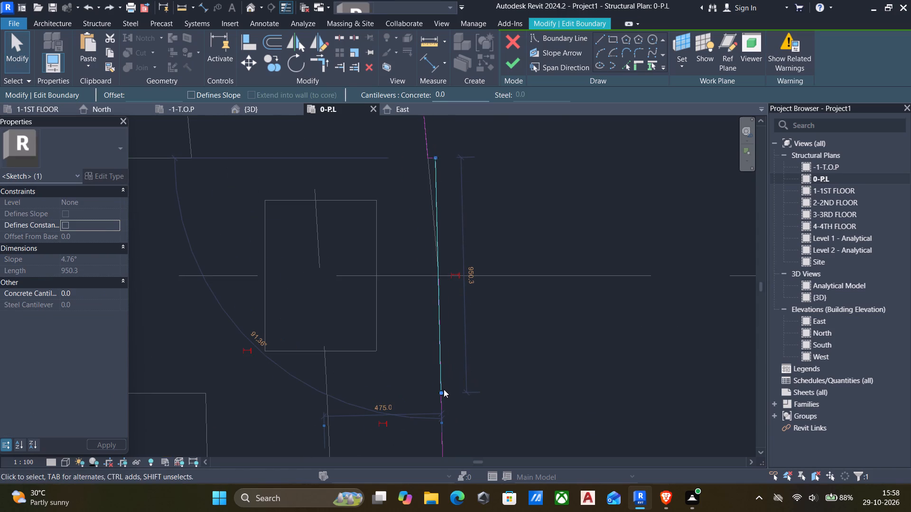
drag(441, 392, 445, 228)
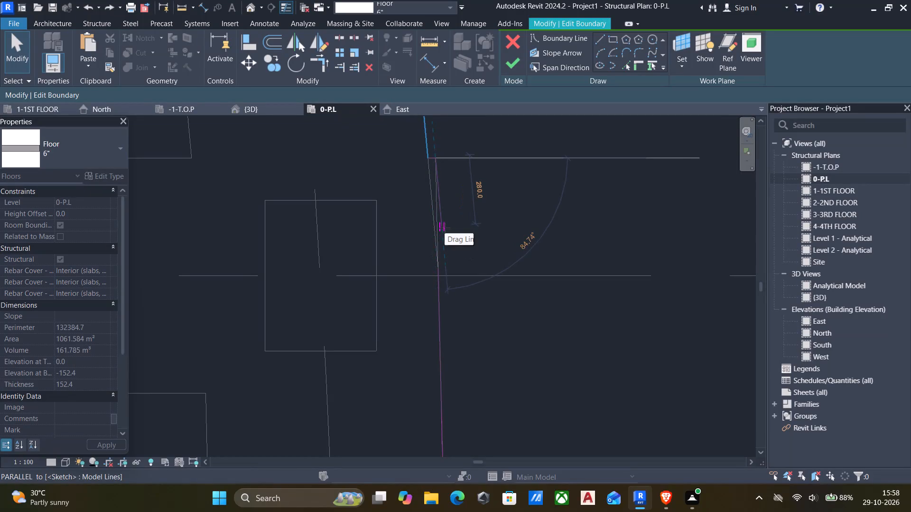
drag(445, 228, 428, 247)
scroll(445, 228, up, 7)
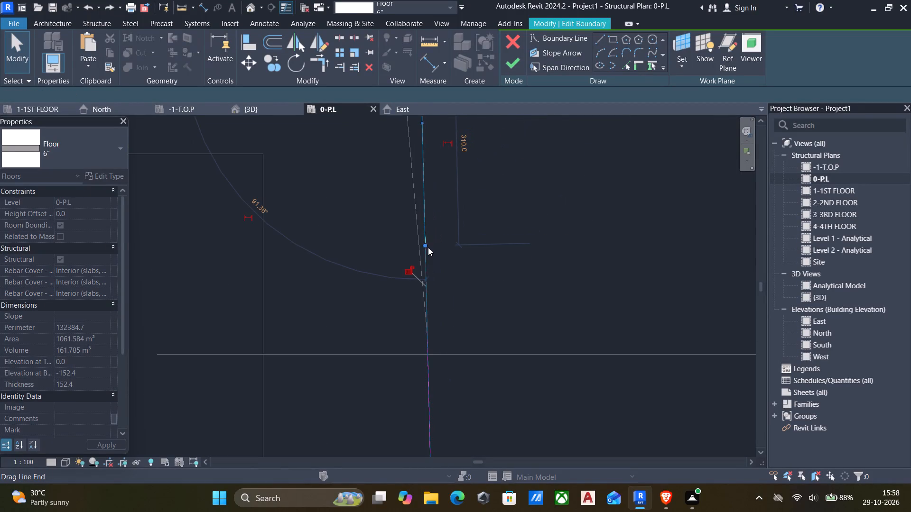
key(Escape)
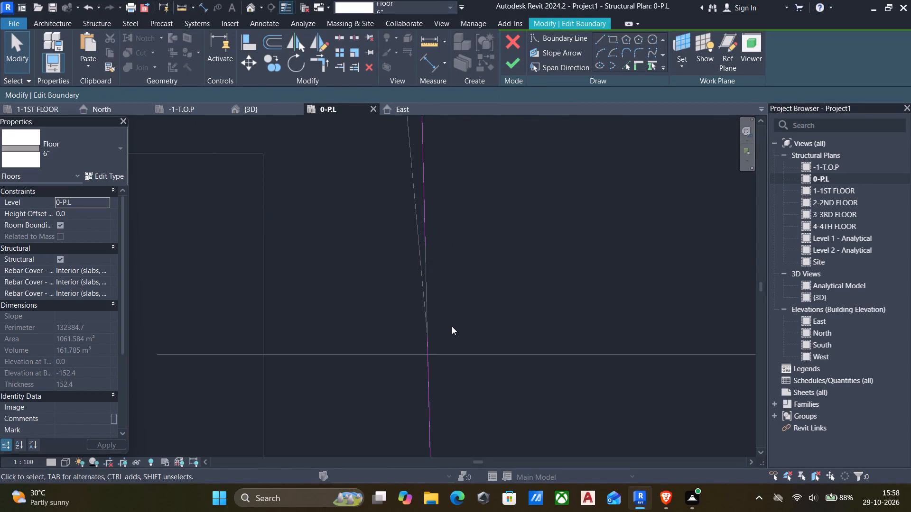
Trim the shortened beam-edge line at the grid C joint to meet the boundary line continuing below it.
text(tr)
click(429, 406)
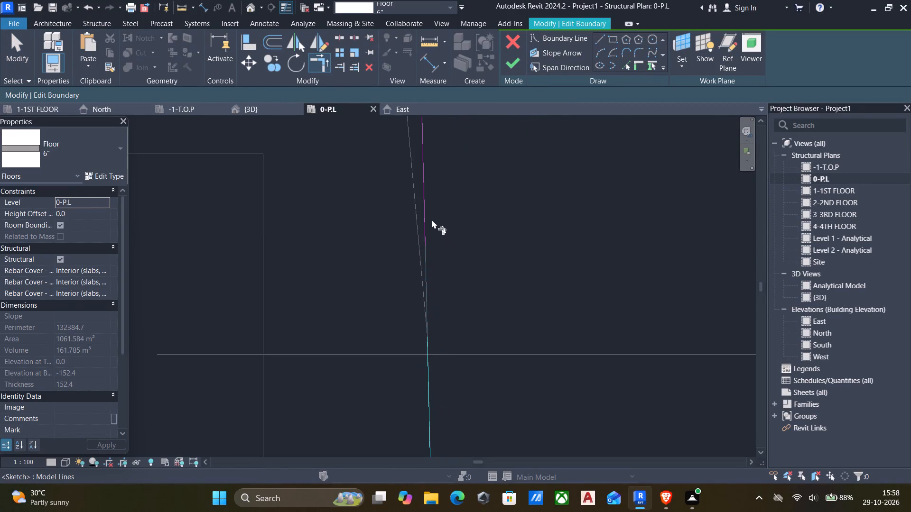
click(429, 216)
scroll(437, 222, down, 8)
middle_drag(424, 258, 376, 403)
scroll(376, 402, down, 4)
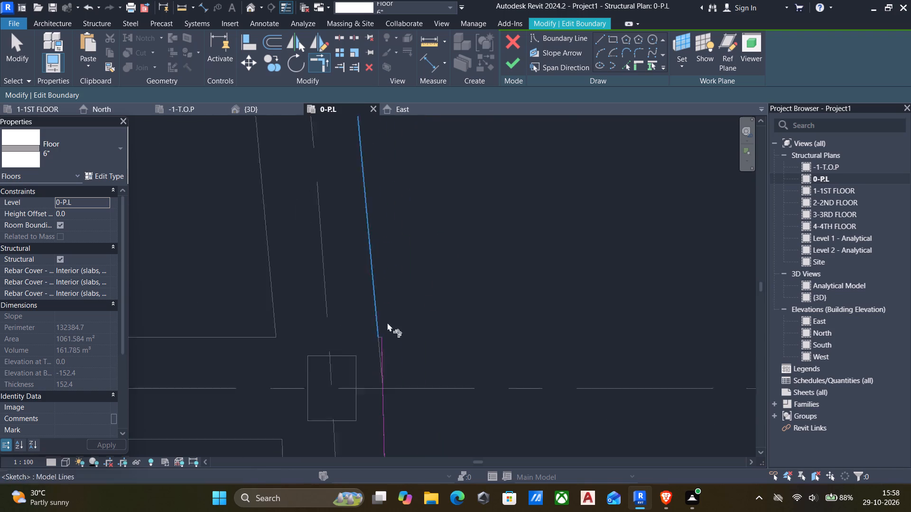
scroll(387, 322, down, 2)
middle_drag(440, 252, 455, 384)
key(Escape)
Shorten the outer beam-edge boundary line at the grid B joint, snapping its lower end to the endpoint of the boundary line below.
middle_drag(426, 265, 417, 438)
scroll(404, 402, down, 4)
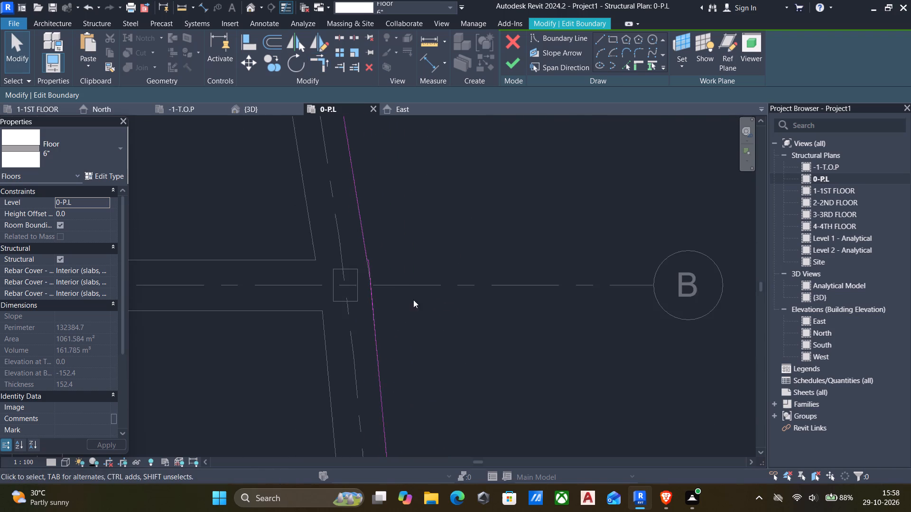
scroll(391, 284, up, 5)
scroll(324, 257, up, 7)
scroll(402, 251, up, 6)
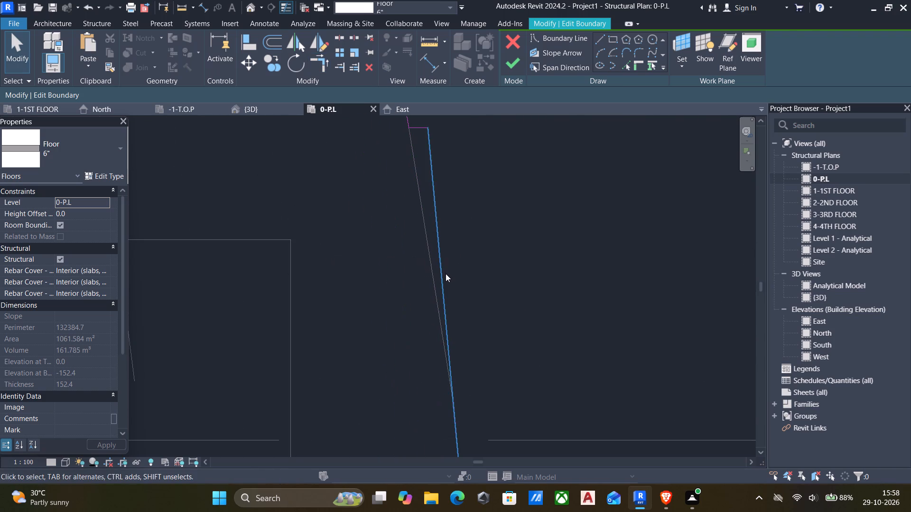
click(446, 274)
scroll(429, 292, down, 7)
scroll(460, 349, up, 6)
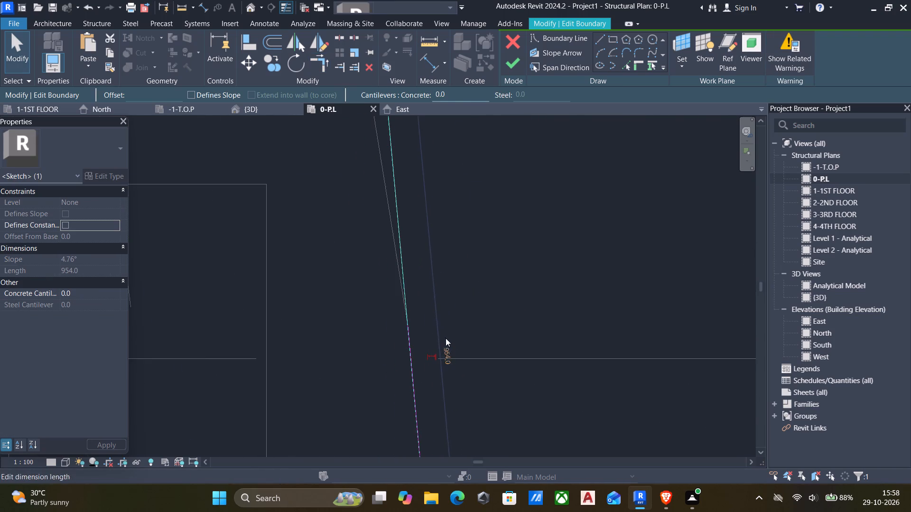
scroll(435, 333, up, 5)
scroll(417, 333, down, 8)
key(Escape)
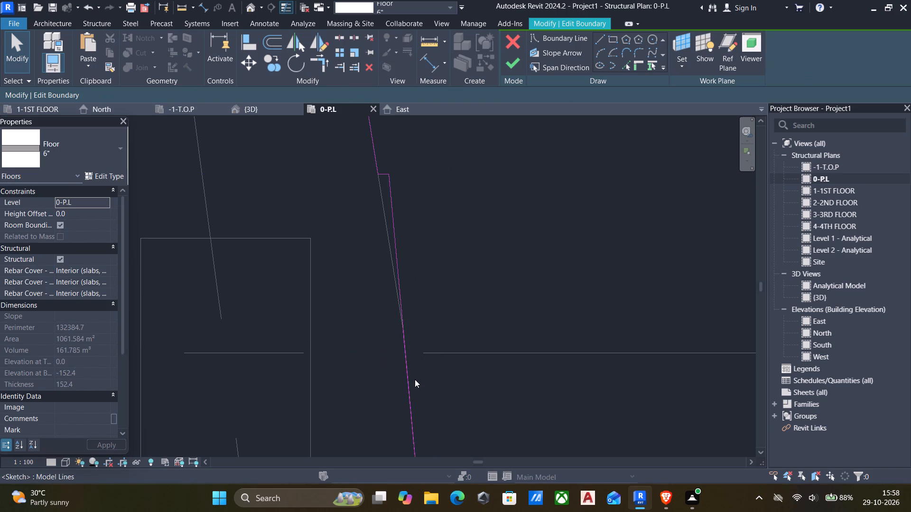
click(407, 381)
key(Escape)
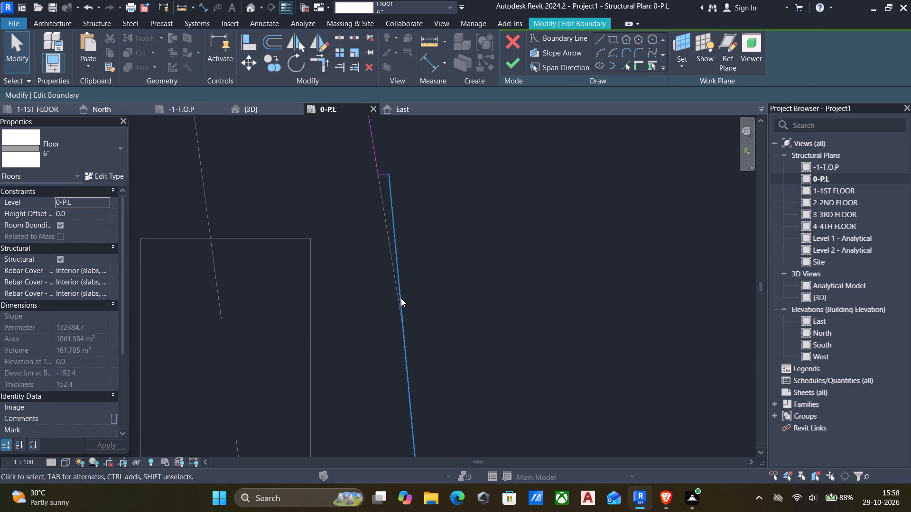
click(404, 296)
scroll(366, 340, down, 7)
middle_drag(363, 356, 375, 313)
scroll(400, 348, up, 4)
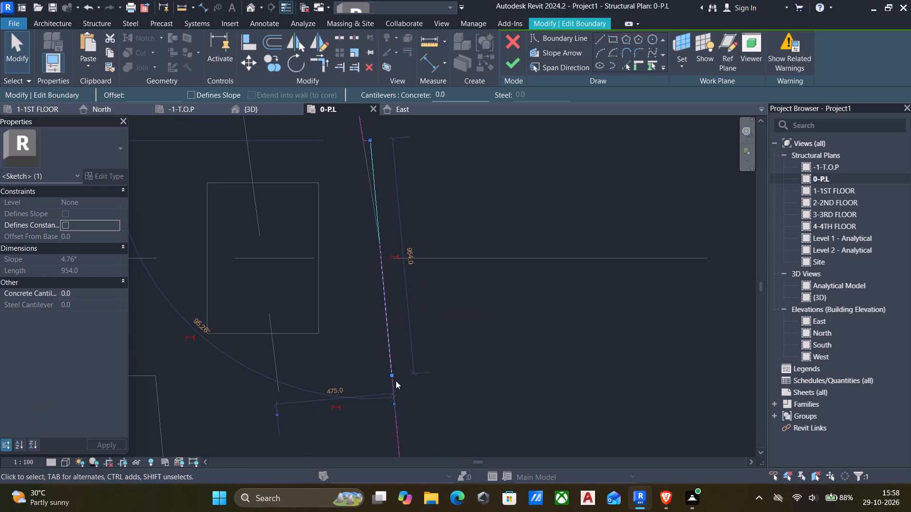
drag(392, 375, 378, 219)
scroll(375, 216, up, 3)
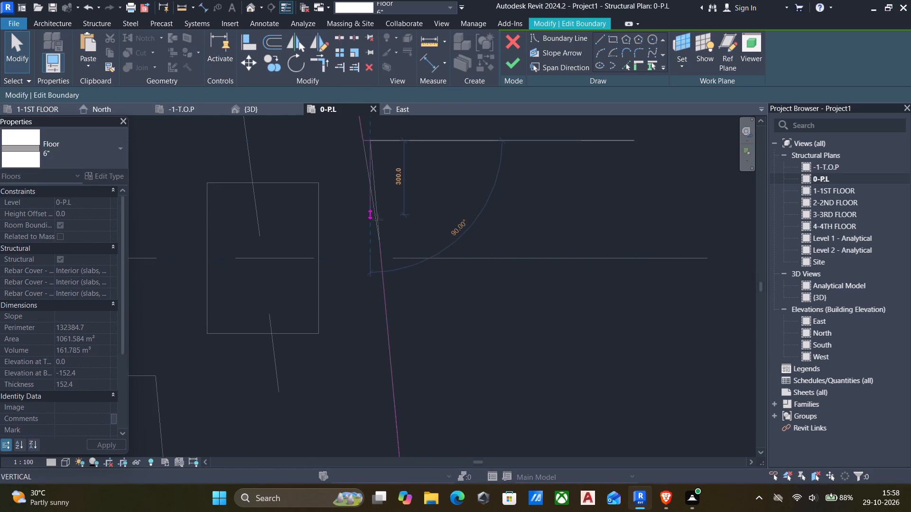
scroll(378, 219, up, 4)
drag(378, 219, 375, 326)
scroll(394, 244, up, 5)
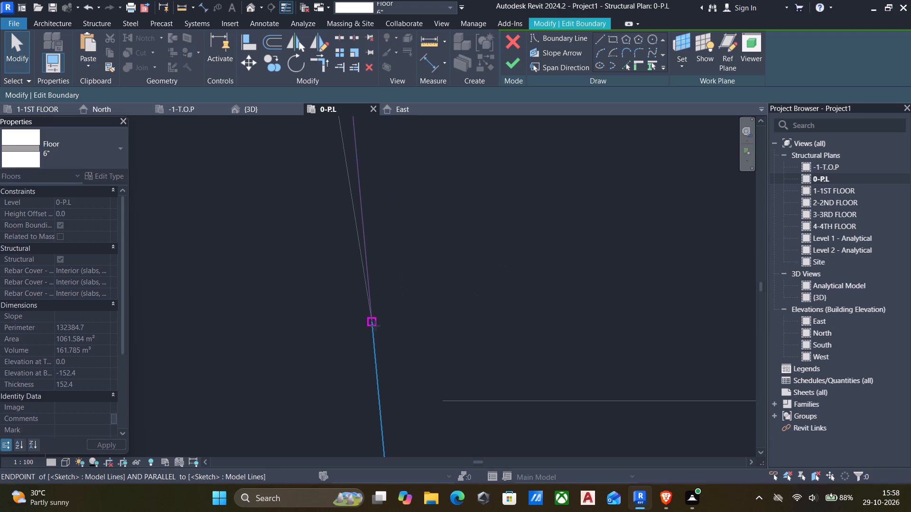
drag(375, 326, 375, 326)
key(Escape)
Add floor boundary lines from the short beam-end edge and the outer edge of the 550 x 950 beam at the grid D joint.
scroll(309, 326, down, 7)
middle_drag(288, 352, 344, 314)
scroll(346, 313, down, 2)
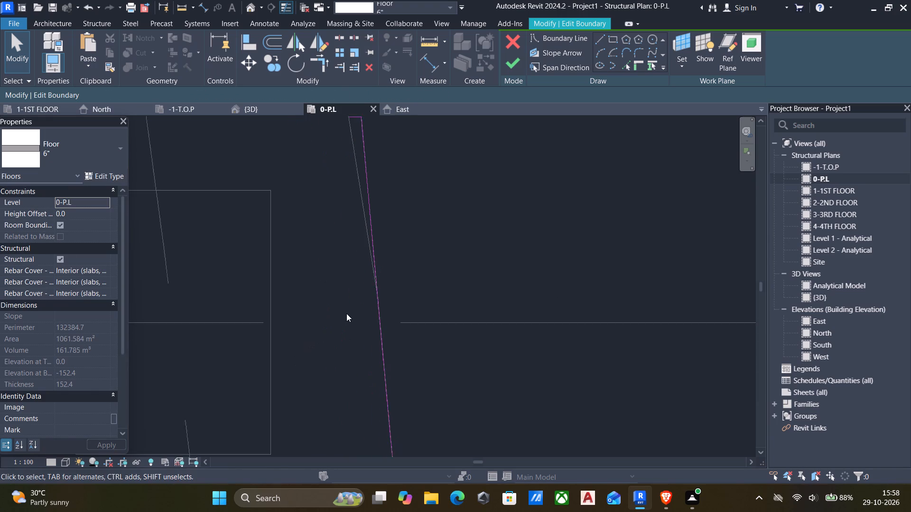
scroll(346, 313, down, 2)
scroll(344, 256, down, 7)
middle_drag(357, 347, 366, 298)
scroll(366, 298, down, 6)
middle_drag(336, 352, 372, 268)
scroll(372, 268, down, 7)
middle_drag(373, 334, 384, 268)
middle_drag(388, 357, 390, 350)
scroll(413, 311, up, 7)
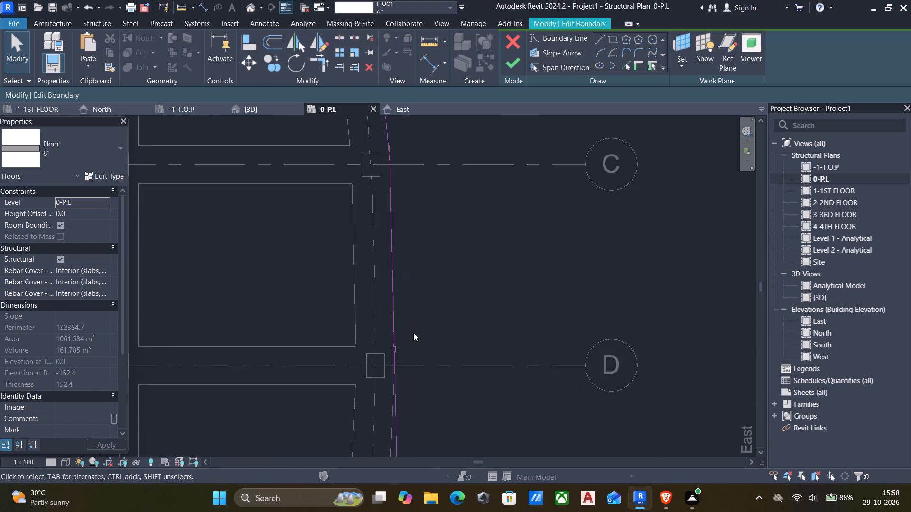
scroll(377, 369, up, 6)
scroll(407, 336, up, 13)
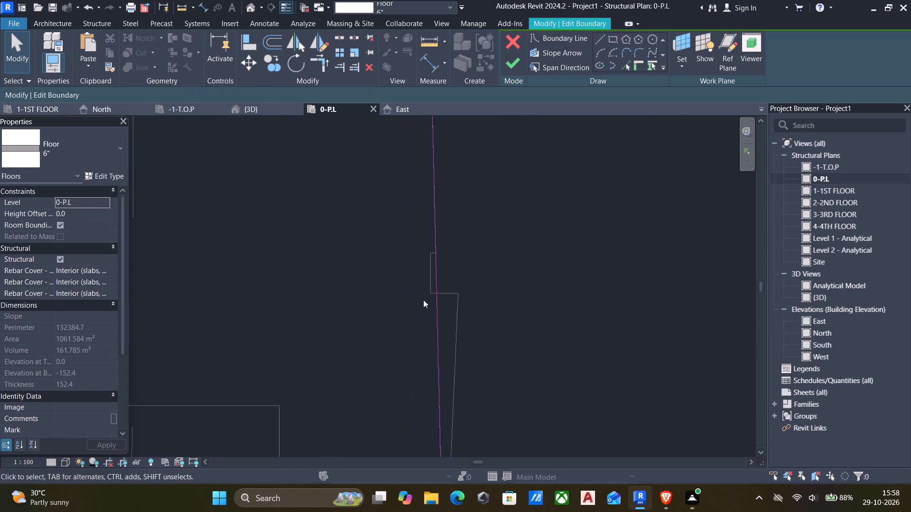
click(627, 66)
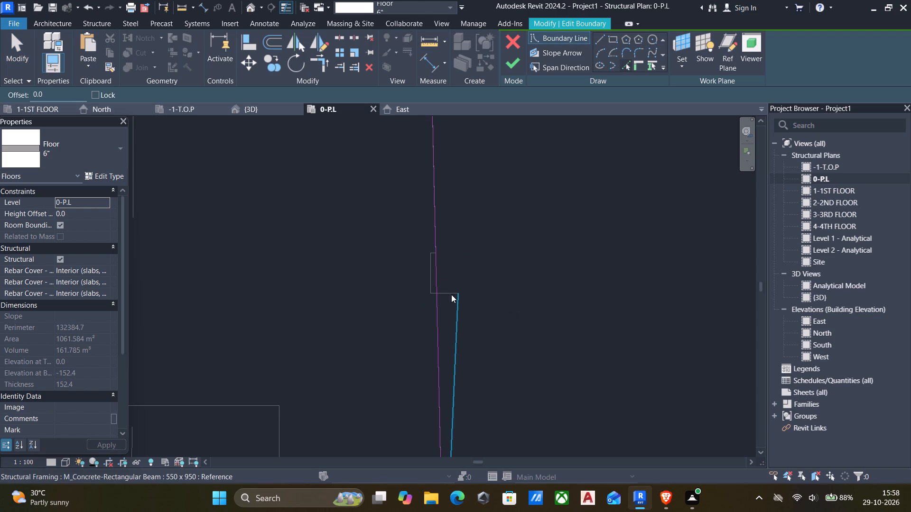
click(447, 293)
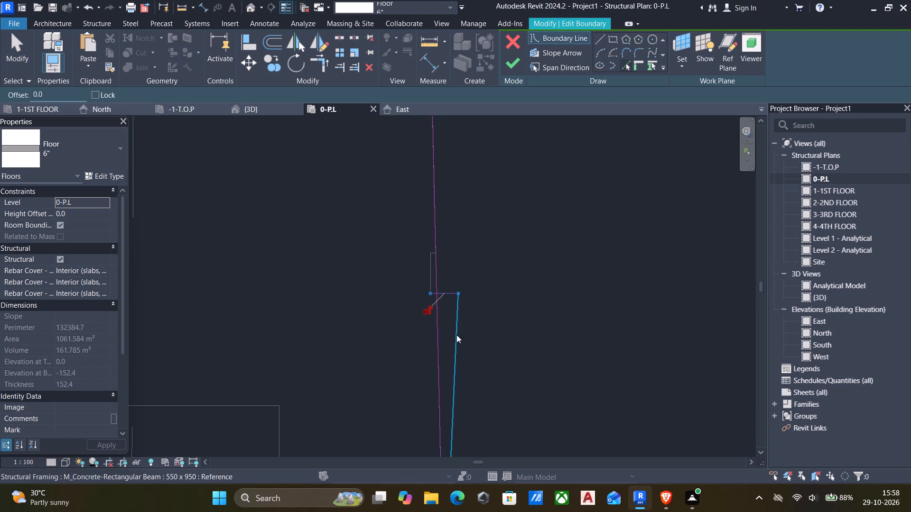
click(456, 338)
scroll(488, 280, down, 8)
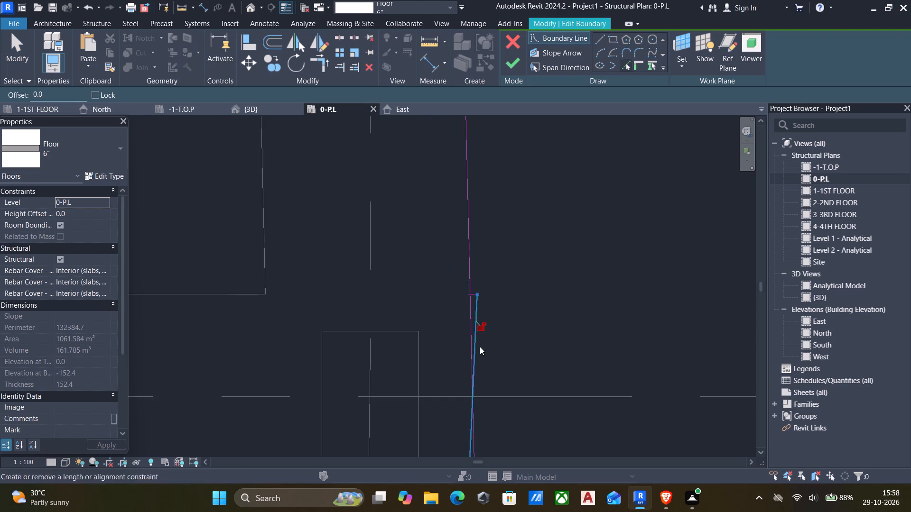
middle_drag(478, 361, 493, 278)
key(Escape)
key(Escape)
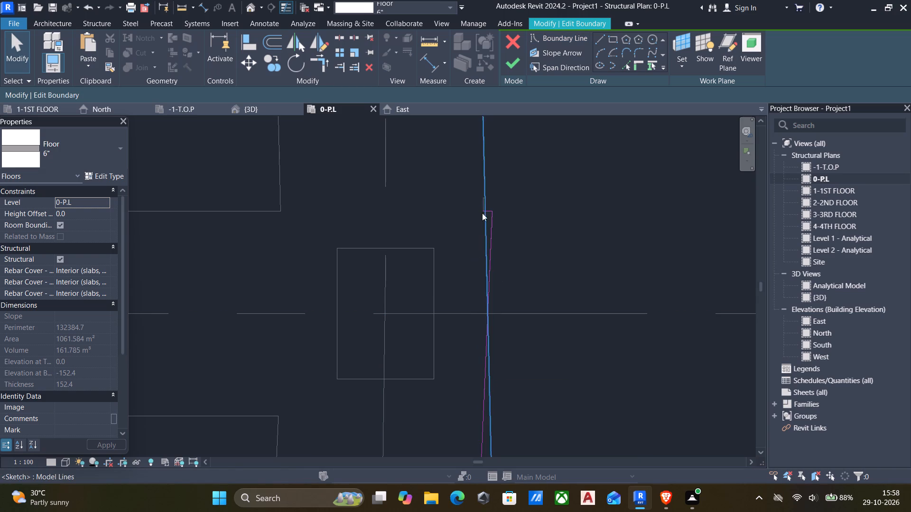
Split the slanted boundary line at the grid D joint and trim its upper part to the short beam-end line.
scroll(485, 208, up, 6)
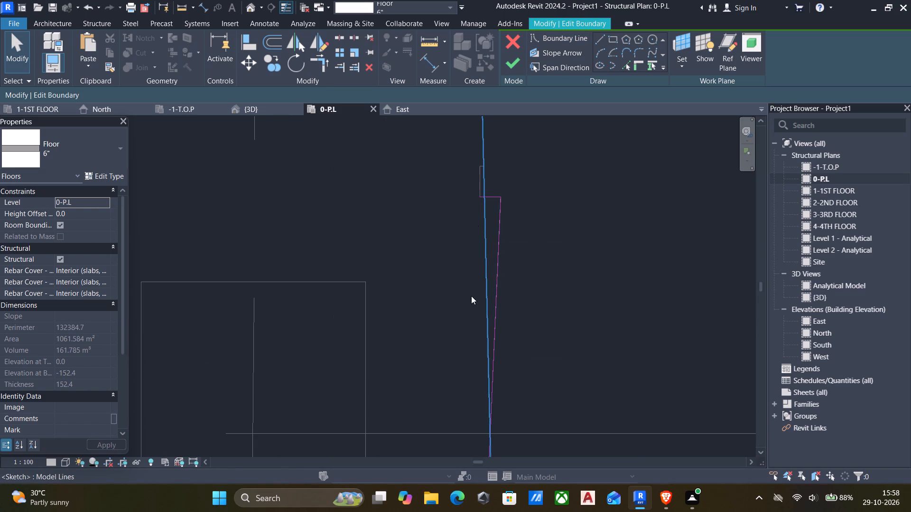
scroll(466, 318, down, 7)
text(sl)
scroll(474, 299, up, 5)
click(469, 293)
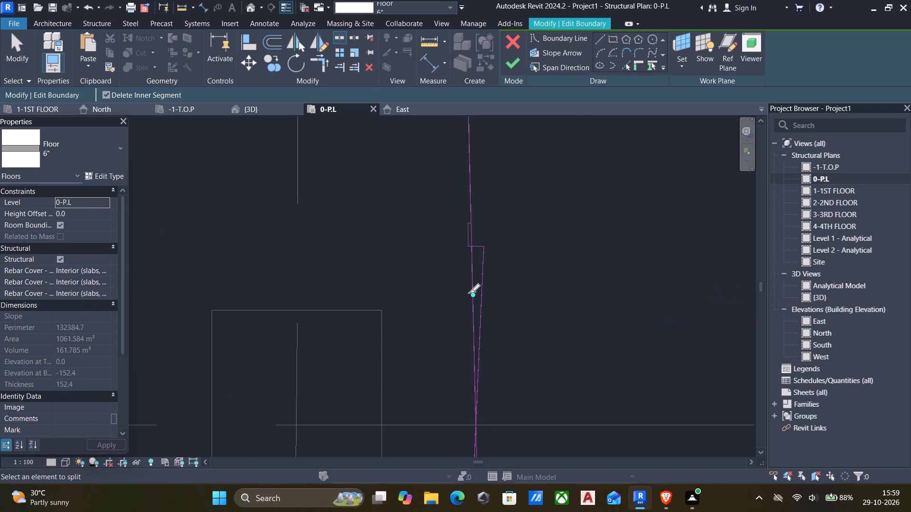
key(Escape)
key(Escape)
text(tr)
click(465, 204)
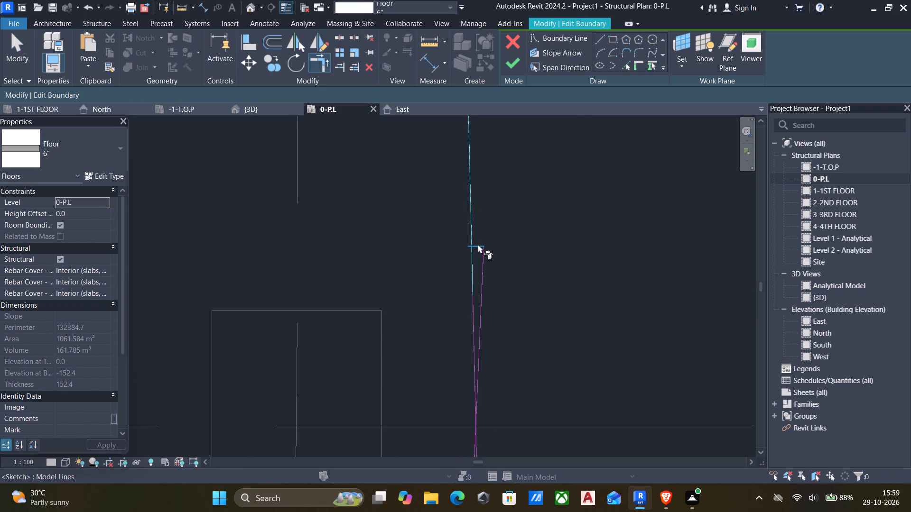
click(478, 244)
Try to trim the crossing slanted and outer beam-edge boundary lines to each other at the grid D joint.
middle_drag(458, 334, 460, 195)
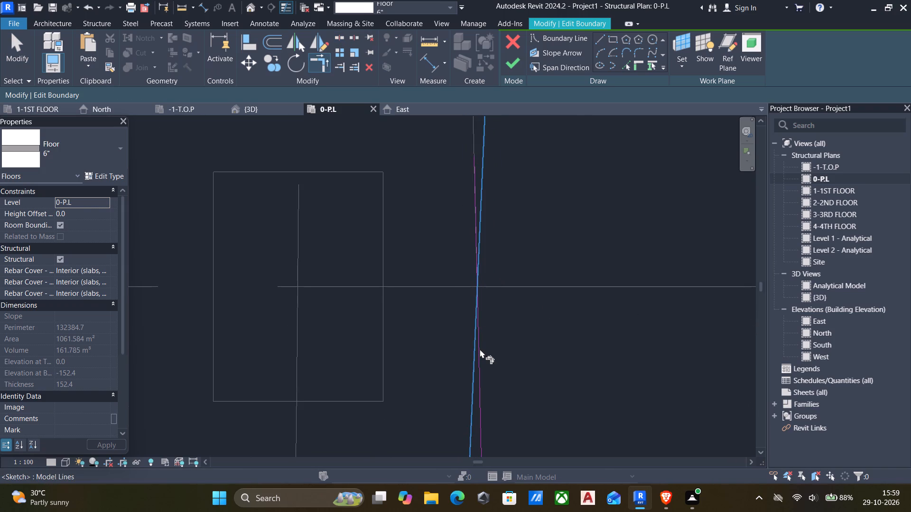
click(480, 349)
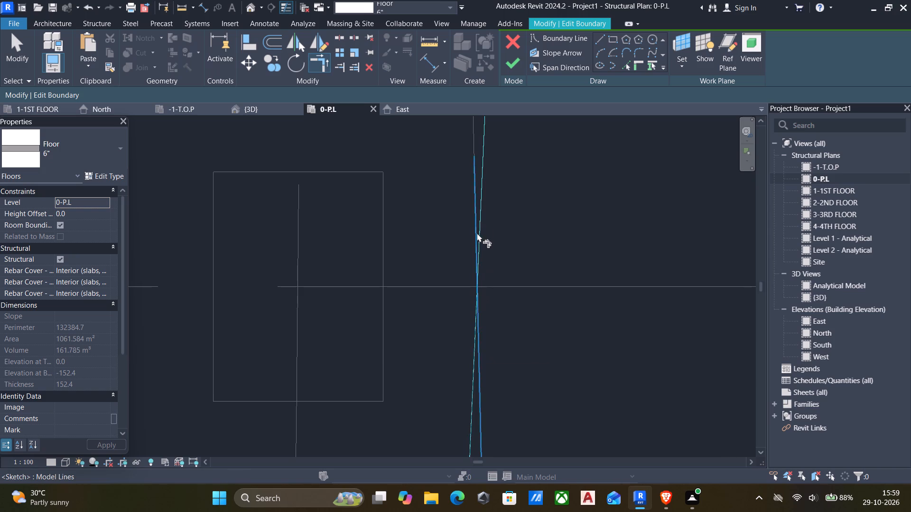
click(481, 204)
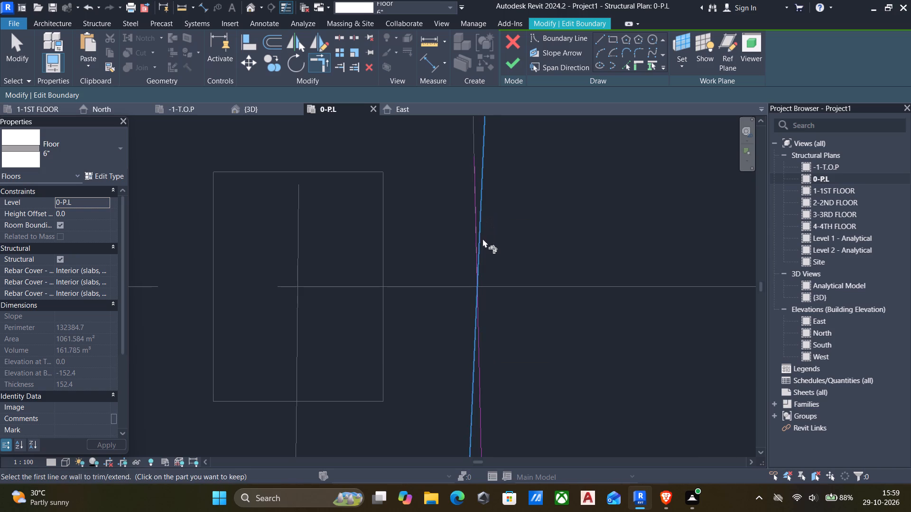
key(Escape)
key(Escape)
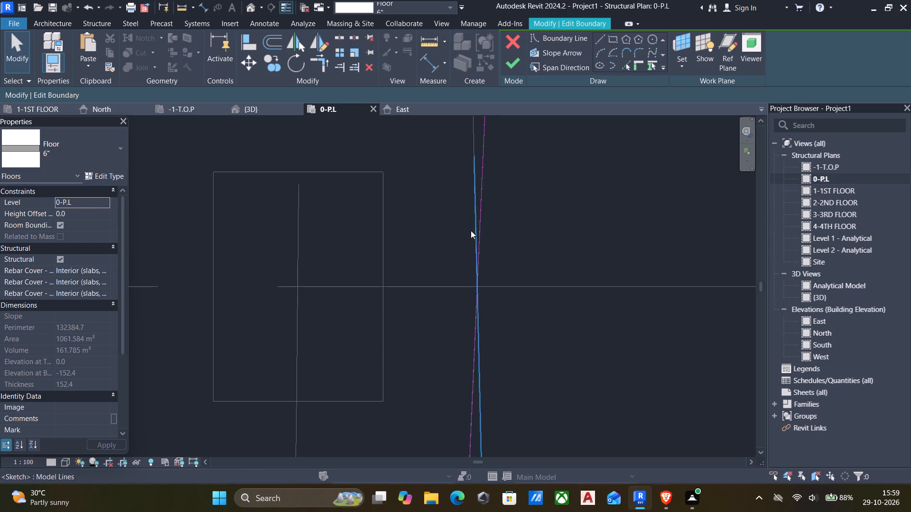
Split the outer beam-edge boundary line just below the grid D joint.
click(471, 230)
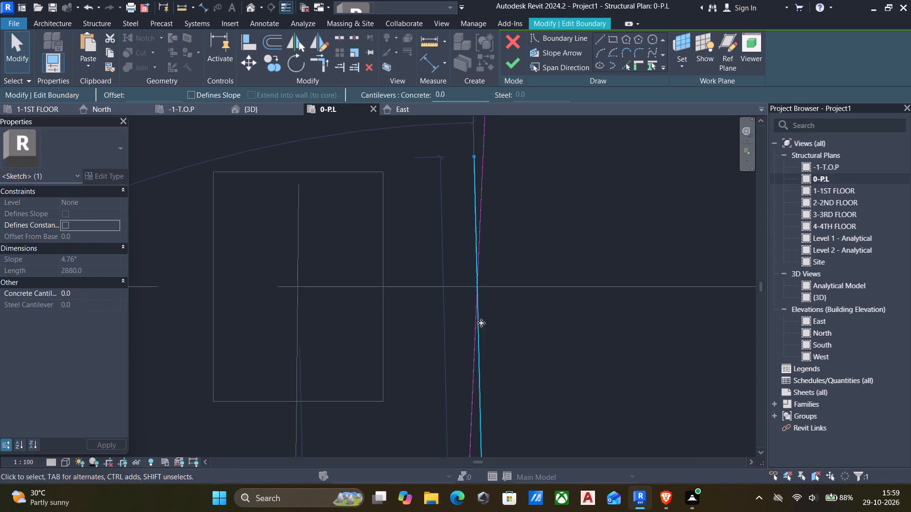
click(469, 353)
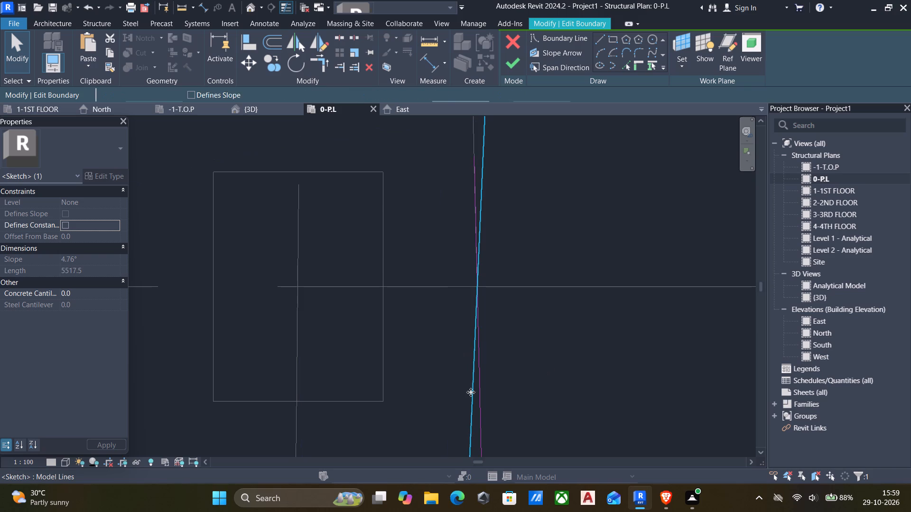
middle_drag(471, 392, 454, 298)
scroll(474, 381, down, 8)
middle_drag(451, 396, 469, 267)
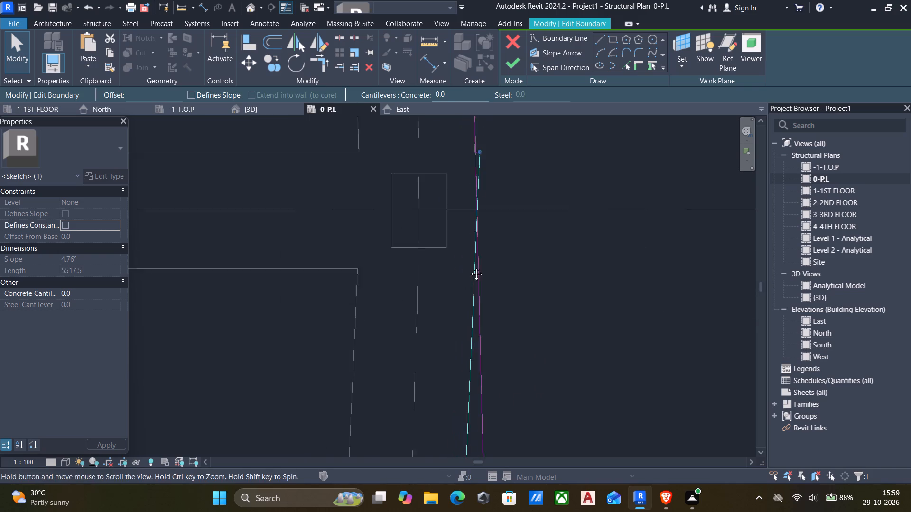
middle_drag(469, 267, 470, 234)
scroll(508, 329, down, 8)
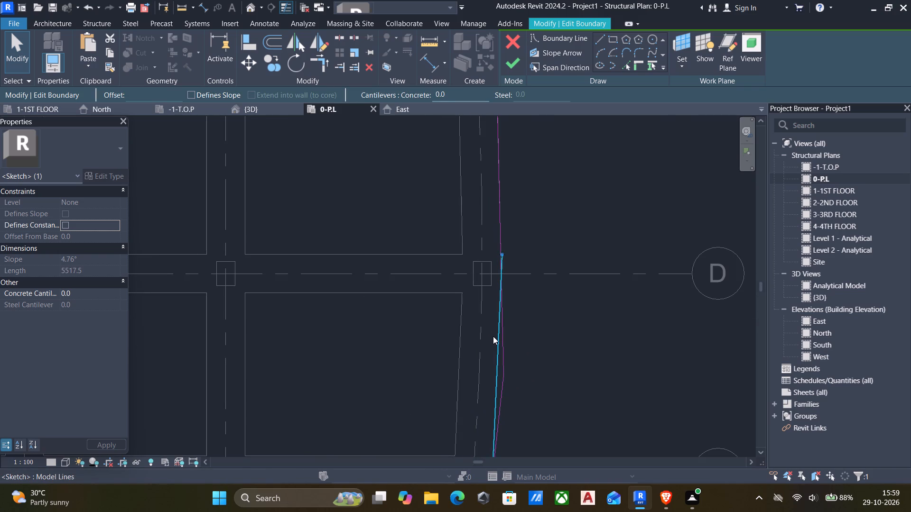
text(sl)
scroll(492, 321, up, 6)
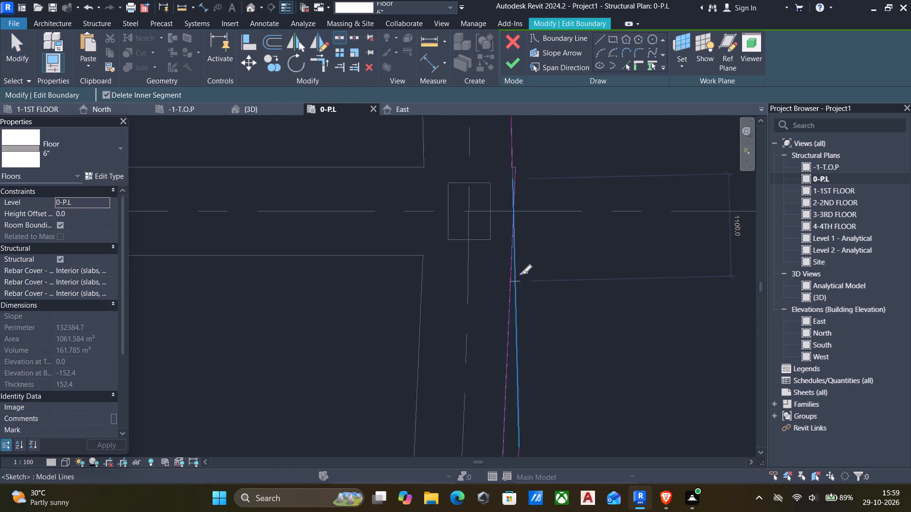
scroll(521, 274, up, 6)
click(495, 283)
key(Escape)
key(Escape)
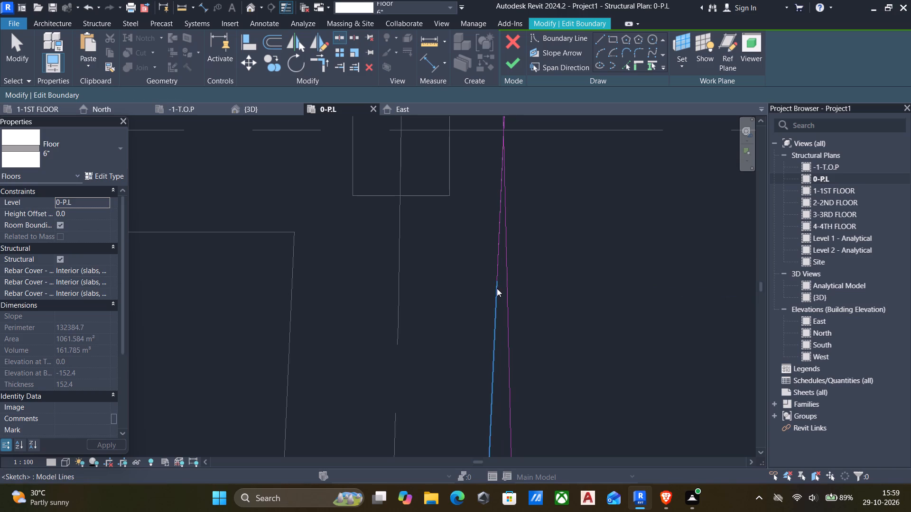
Delete the lower piece of the split slanted boundary line below the grid D joint.
click(497, 289)
key(Delete)
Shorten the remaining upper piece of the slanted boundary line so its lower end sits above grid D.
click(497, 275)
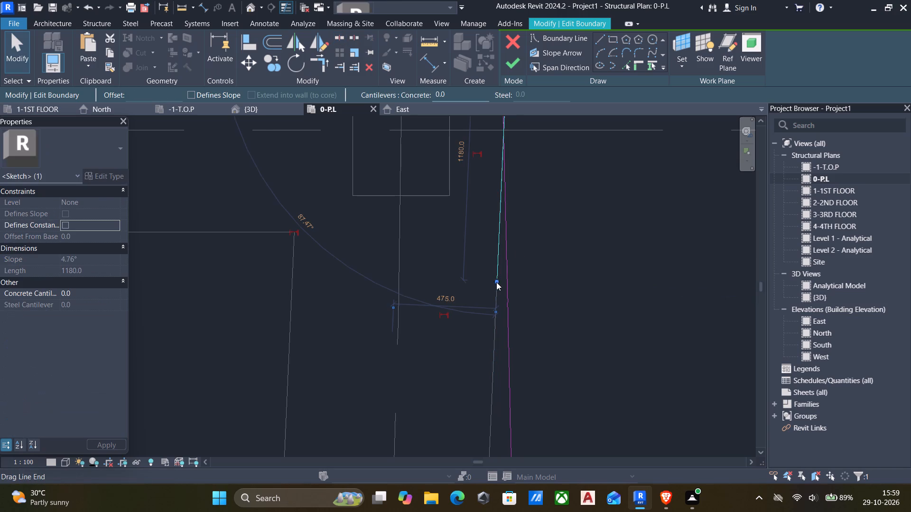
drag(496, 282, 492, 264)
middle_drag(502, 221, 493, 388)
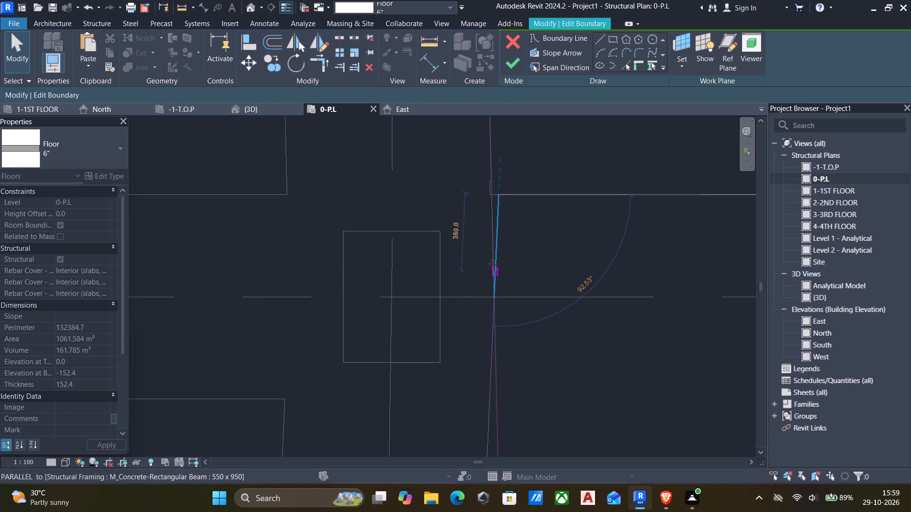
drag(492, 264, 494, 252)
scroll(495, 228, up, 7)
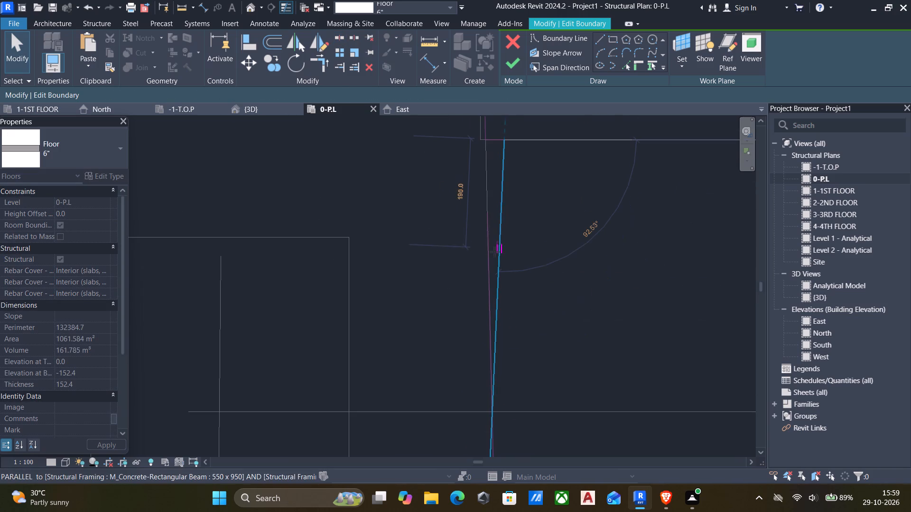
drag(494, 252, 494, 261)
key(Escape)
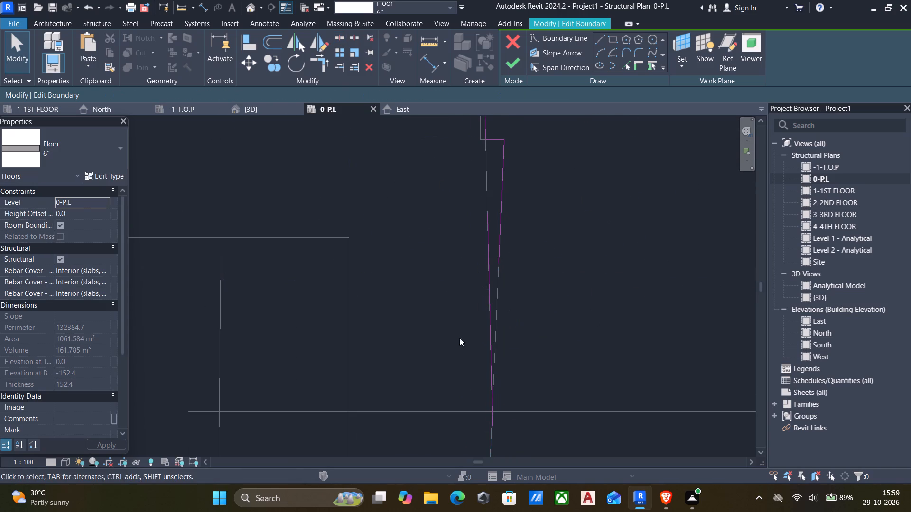
Pull the upper end of the outer boundary line below grid D down to the grid D joint.
middle_drag(458, 338, 456, 277)
scroll(456, 274, up, 1)
click(491, 218)
scroll(487, 217, down, 4)
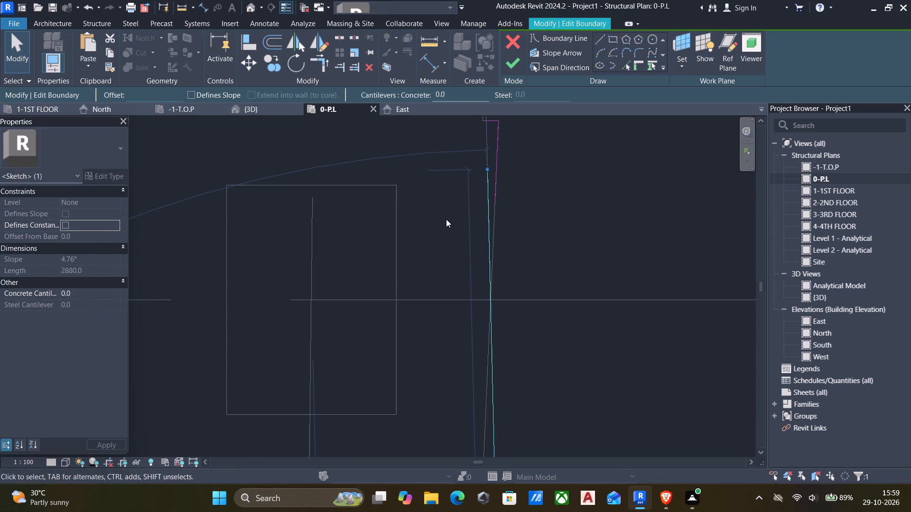
drag(485, 168, 486, 181)
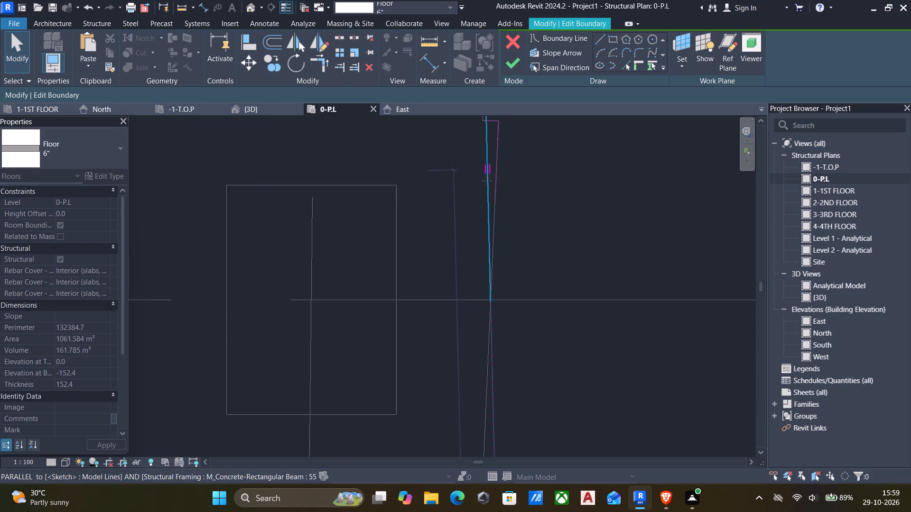
drag(486, 181, 491, 301)
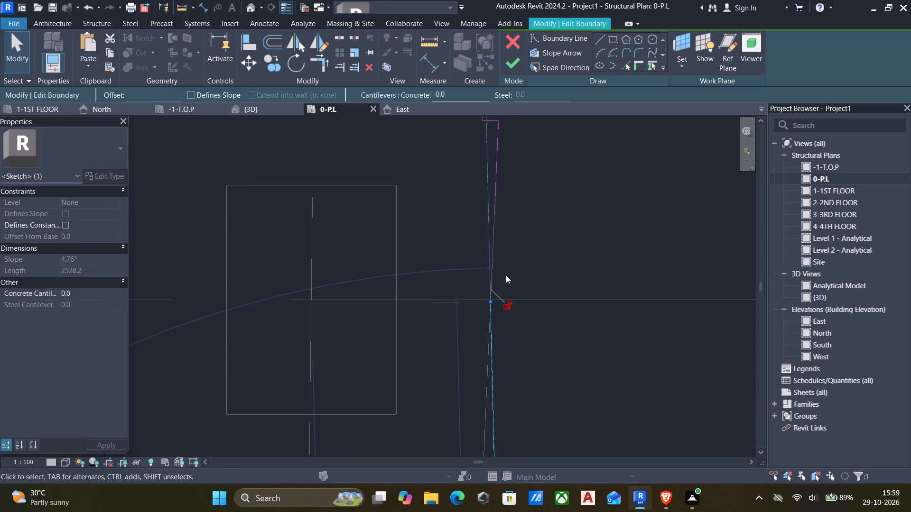
key(Escape)
Trim the short slanted boundary piece and the outer boundary line below it to a corner at grid D.
text(tr)
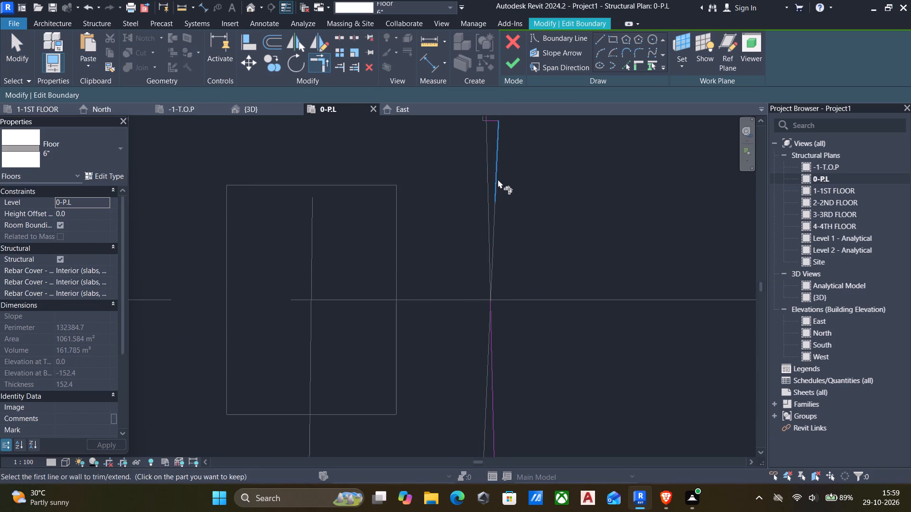
click(498, 179)
click(490, 339)
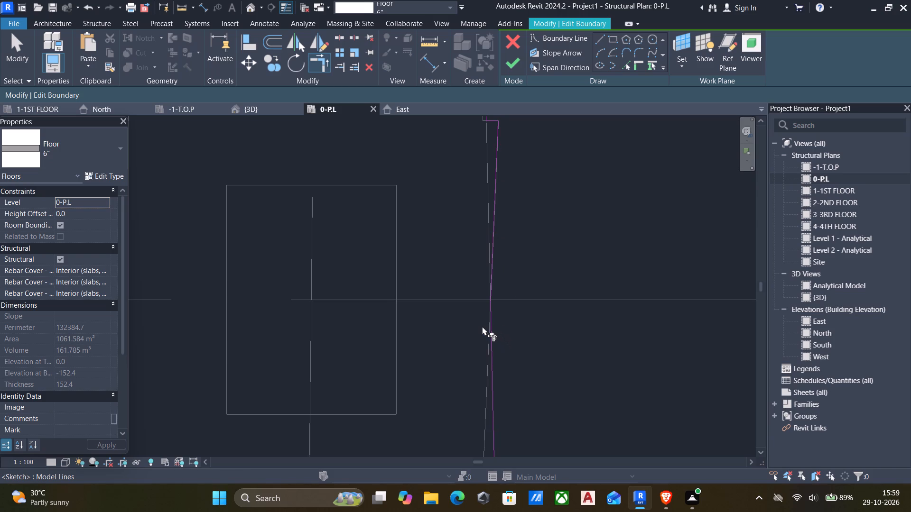
Add a floor boundary line from the outer edge of the slanted beam between grids D and E.
scroll(477, 326, down, 8)
middle_drag(468, 327, 465, 244)
scroll(462, 314, down, 7)
middle_drag(463, 333, 470, 225)
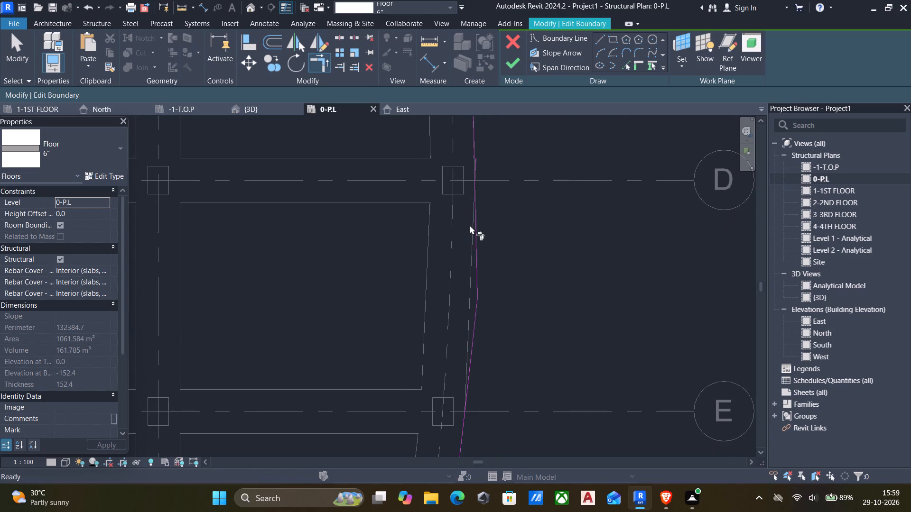
middle_drag(491, 354, 483, 241)
key(Escape)
middle_drag(442, 192, 459, 318)
scroll(459, 318, up, 1)
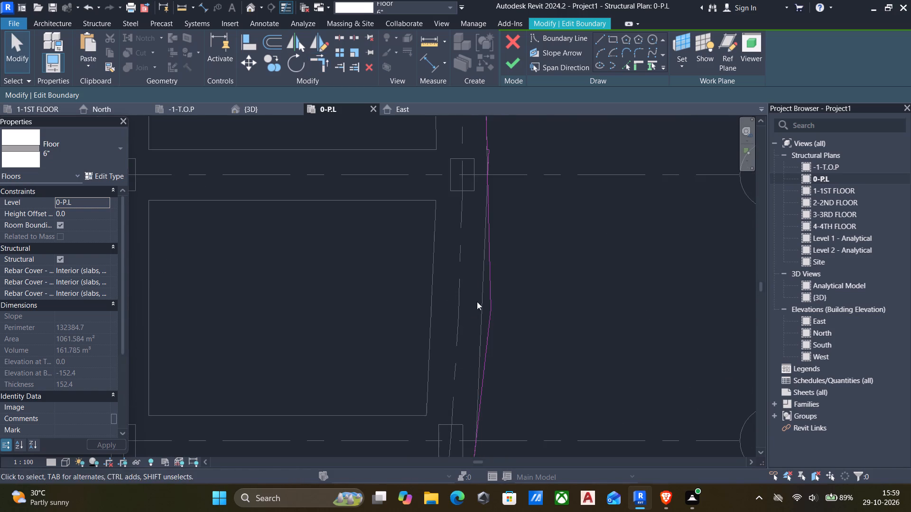
scroll(489, 291, up, 5)
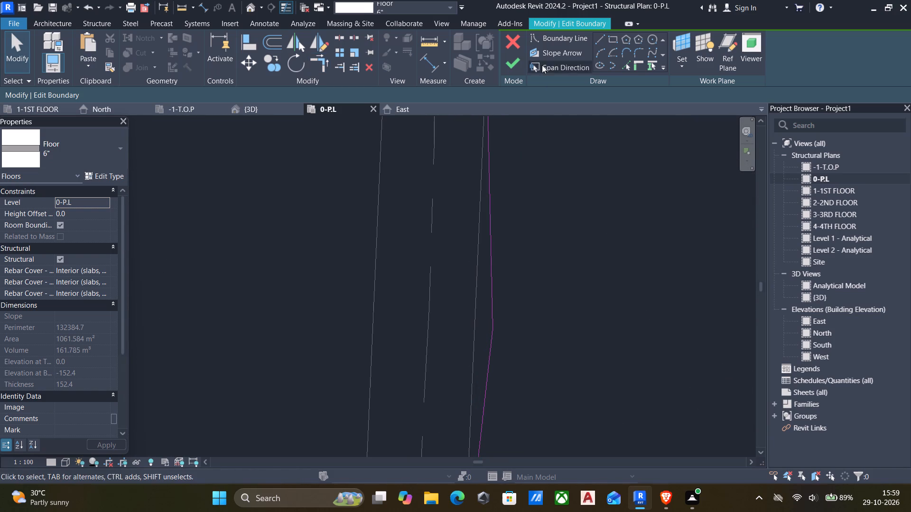
click(623, 64)
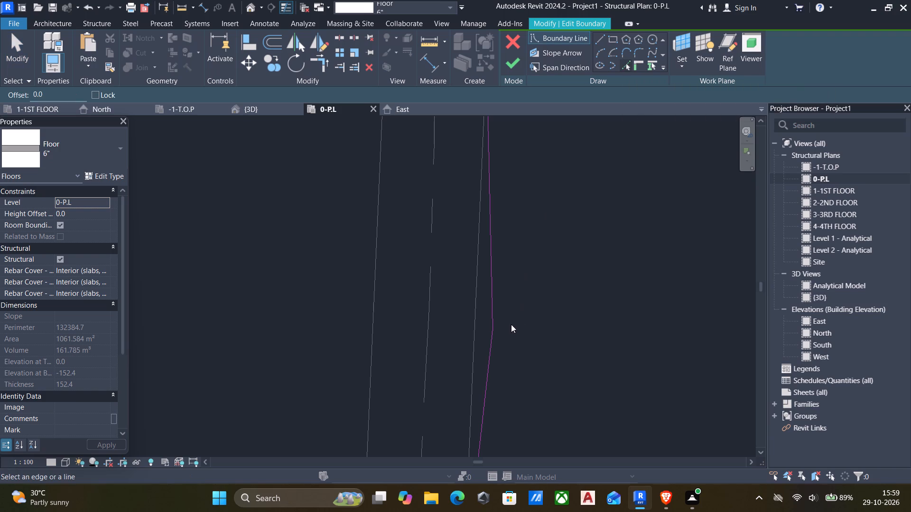
click(479, 304)
key(Escape)
scroll(485, 293, down, 5)
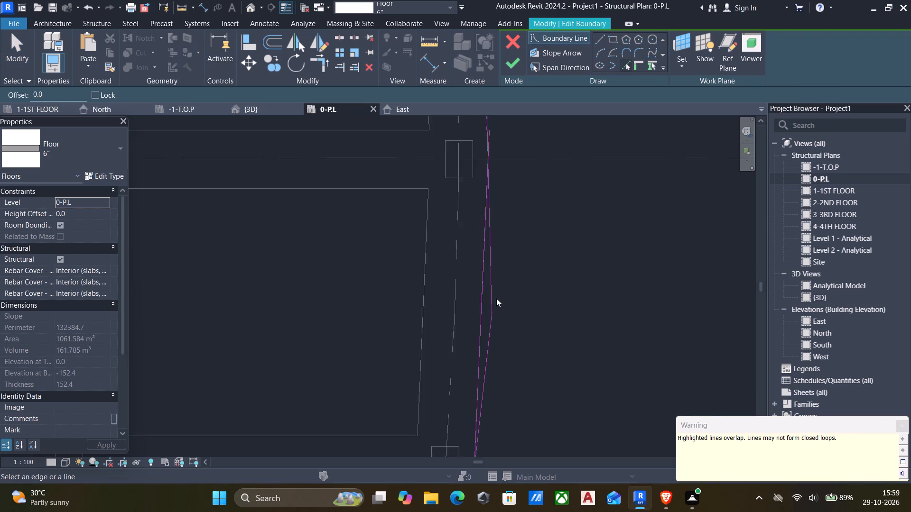
scroll(496, 298, down, 2)
middle_drag(535, 272, 532, 318)
key(Escape)
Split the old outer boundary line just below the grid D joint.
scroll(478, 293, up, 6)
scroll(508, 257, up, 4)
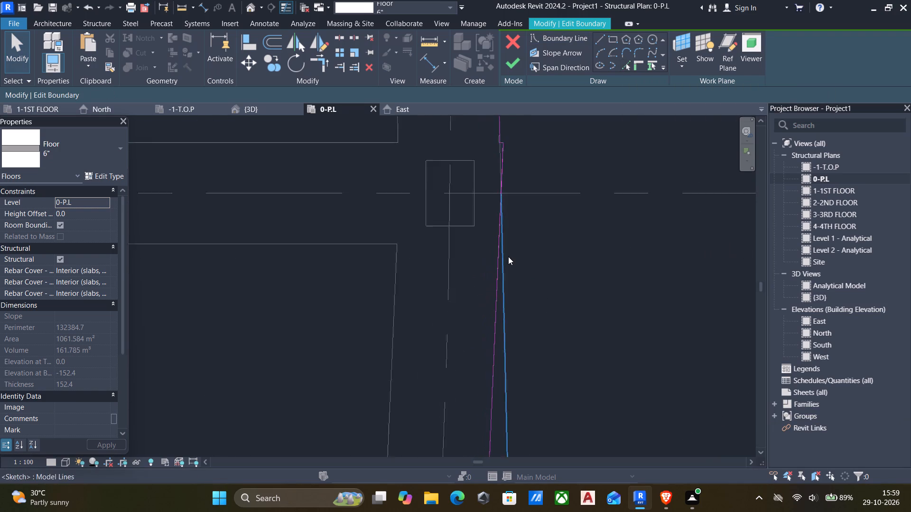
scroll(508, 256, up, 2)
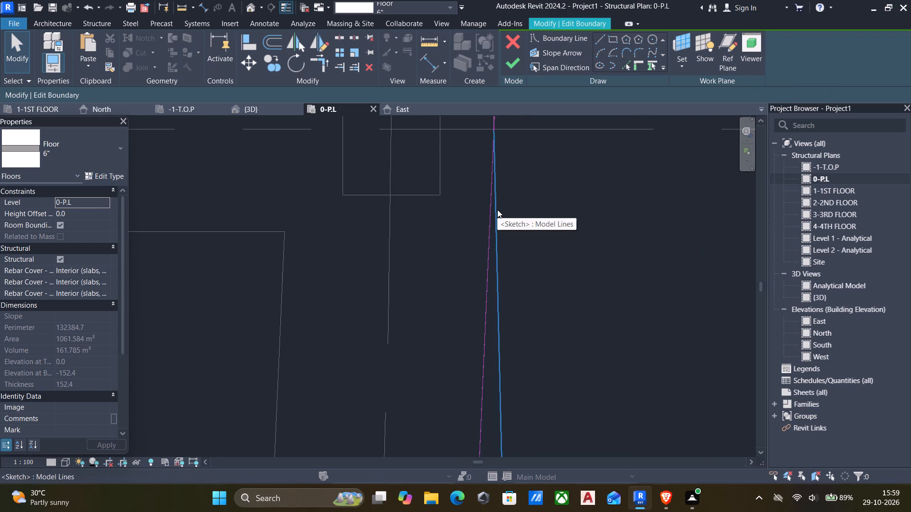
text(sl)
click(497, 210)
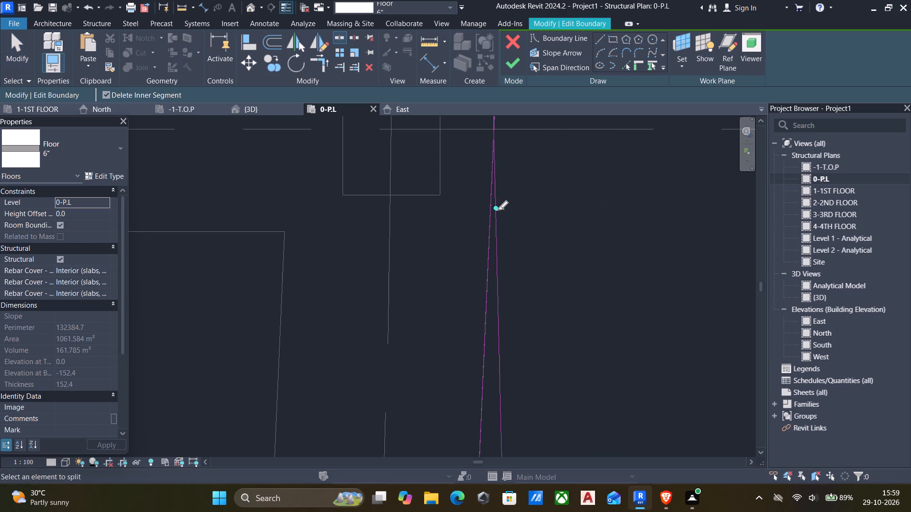
Split the slanted outer boundary line running up from grid F just above the grid E joint.
scroll(497, 280, down, 5)
middle_drag(500, 283, 530, 168)
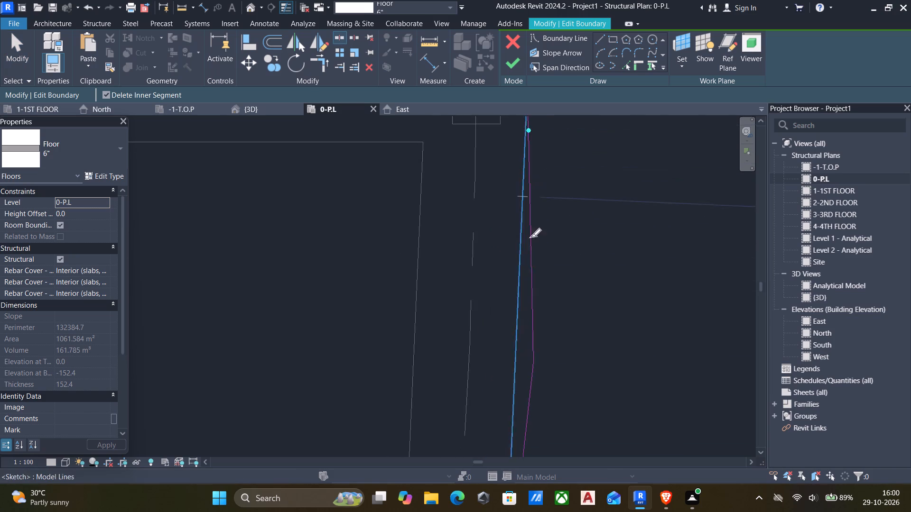
middle_drag(539, 324, 553, 197)
middle_drag(538, 321, 552, 184)
scroll(564, 274, up, 3)
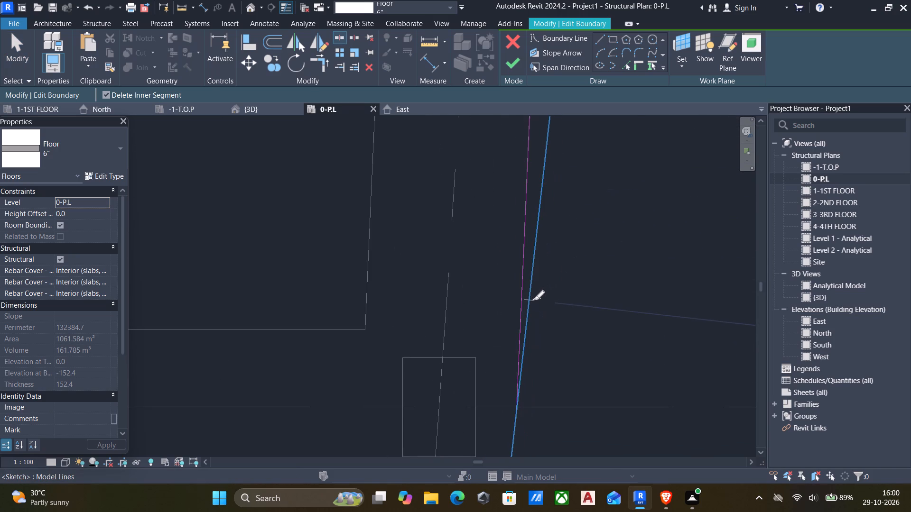
click(527, 336)
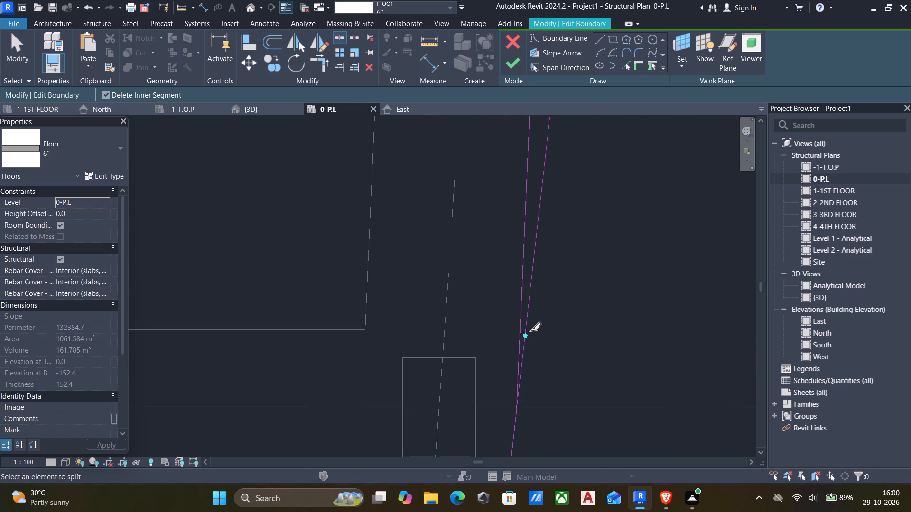
key(Escape)
key(Escape)
Trim the boundary line below grid E and the new D–E beam-edge line to a corner at grid E.
text(tr)
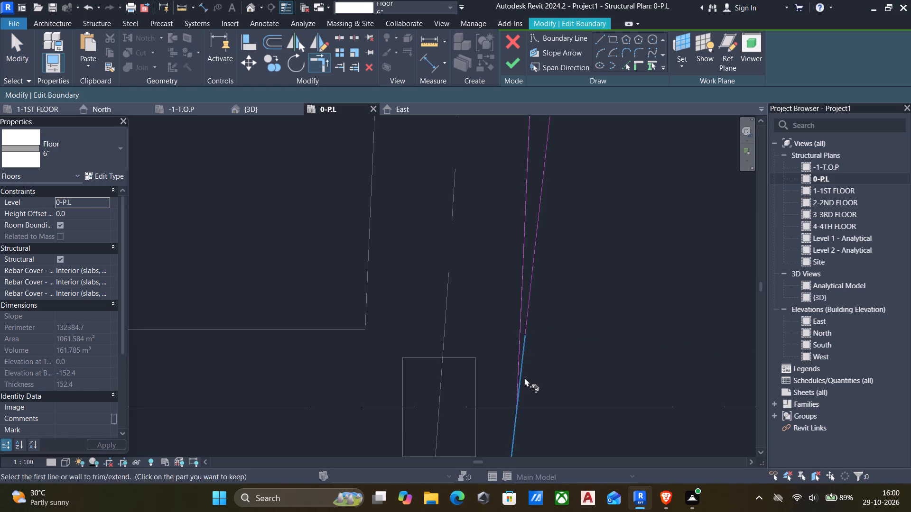
click(512, 432)
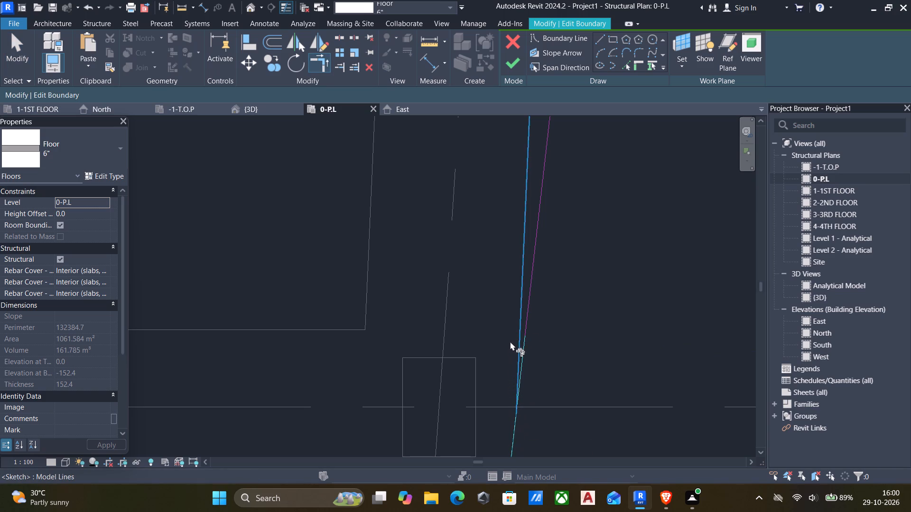
click(519, 337)
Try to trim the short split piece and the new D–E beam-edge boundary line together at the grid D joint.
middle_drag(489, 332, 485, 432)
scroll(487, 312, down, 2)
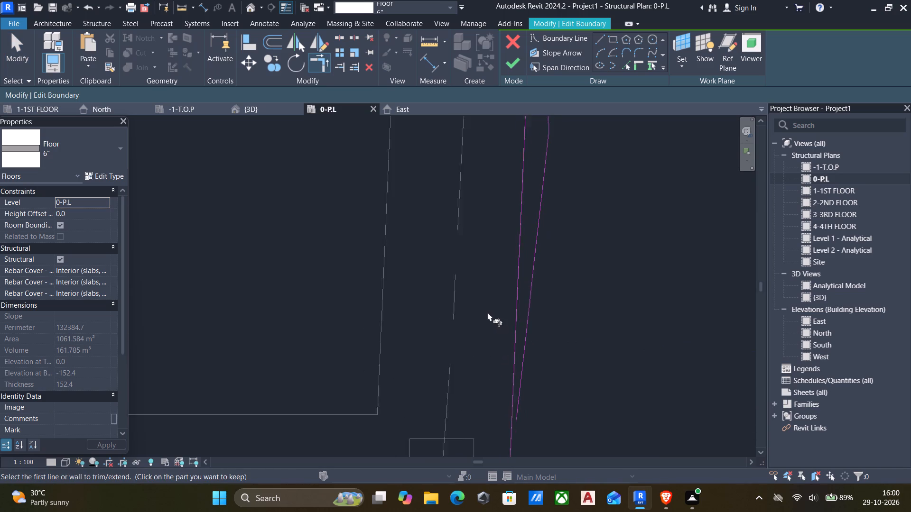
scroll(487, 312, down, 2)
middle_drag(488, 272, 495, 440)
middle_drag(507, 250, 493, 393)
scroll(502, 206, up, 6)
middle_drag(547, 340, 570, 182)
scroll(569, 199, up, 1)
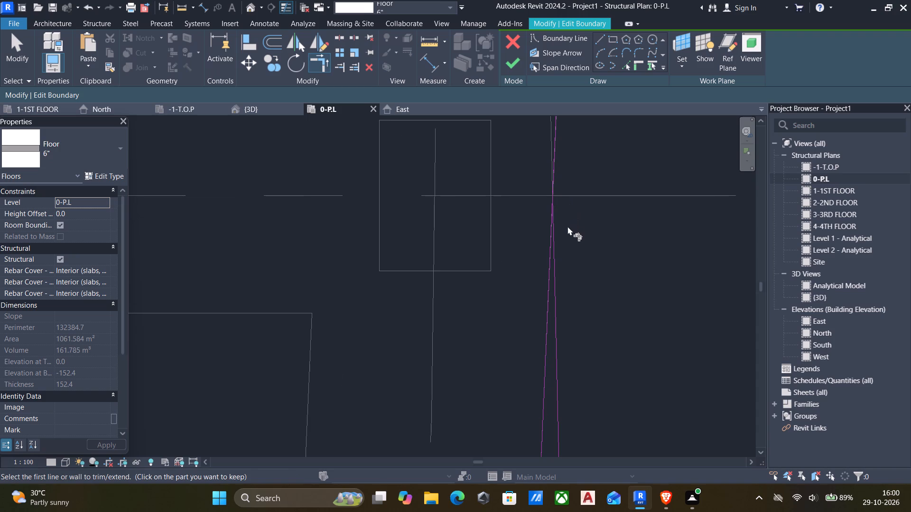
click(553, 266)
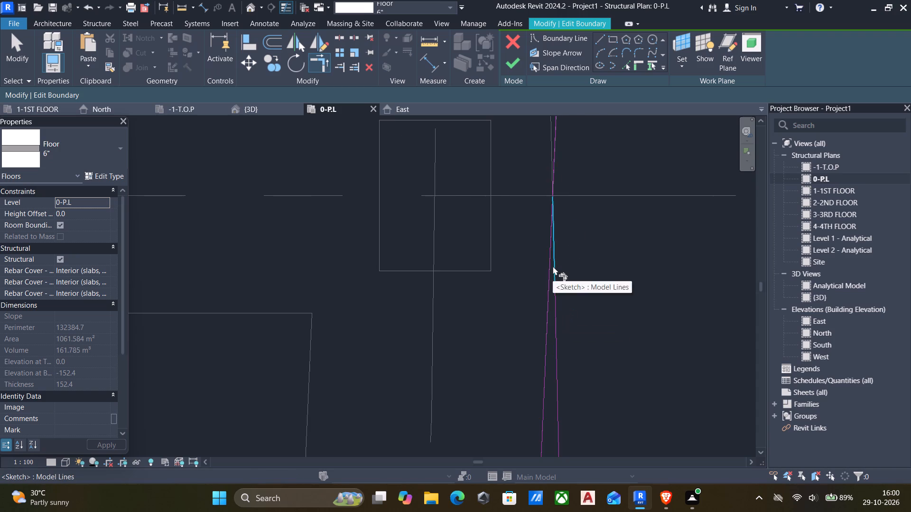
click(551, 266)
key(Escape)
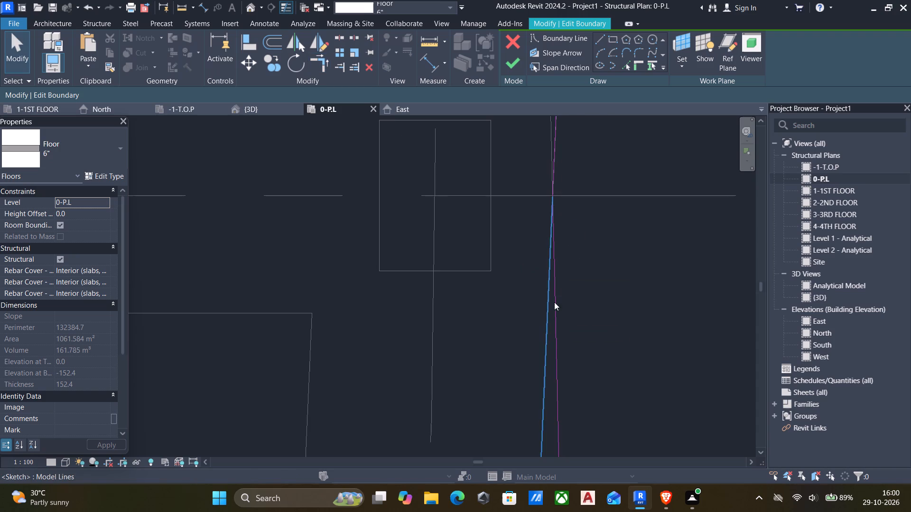
Delete both pieces of the old outer boundary line below the grid D joint.
click(561, 310)
click(556, 323)
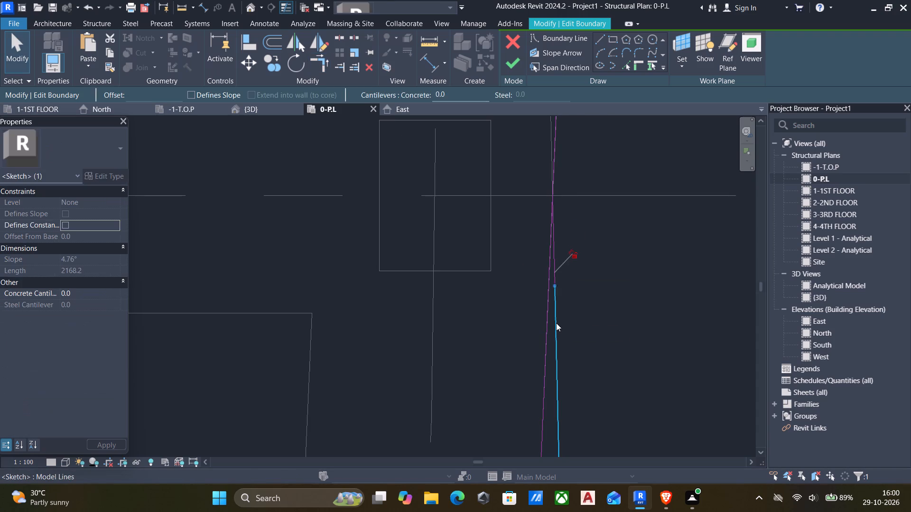
key(Delete)
middle_drag(541, 189, 537, 227)
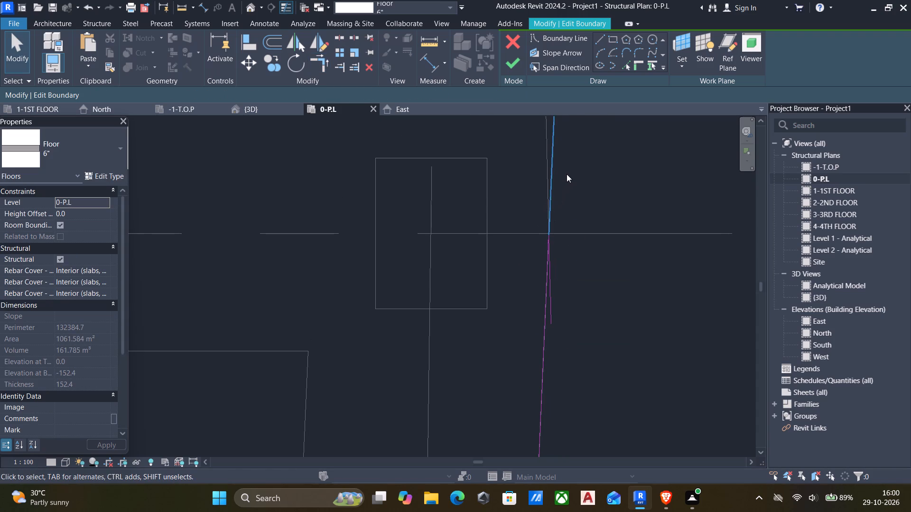
click(554, 280)
key(Delete)
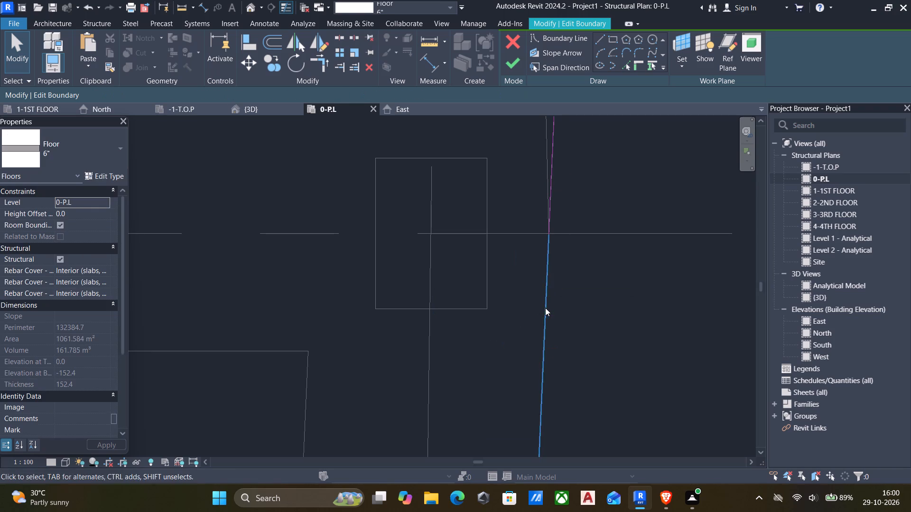
Delete the leftover slanted boundary piece above the grid E joint.
click(545, 308)
scroll(526, 304, down, 8)
middle_drag(522, 304, 584, 172)
scroll(575, 250, down, 7)
middle_drag(562, 288, 554, 182)
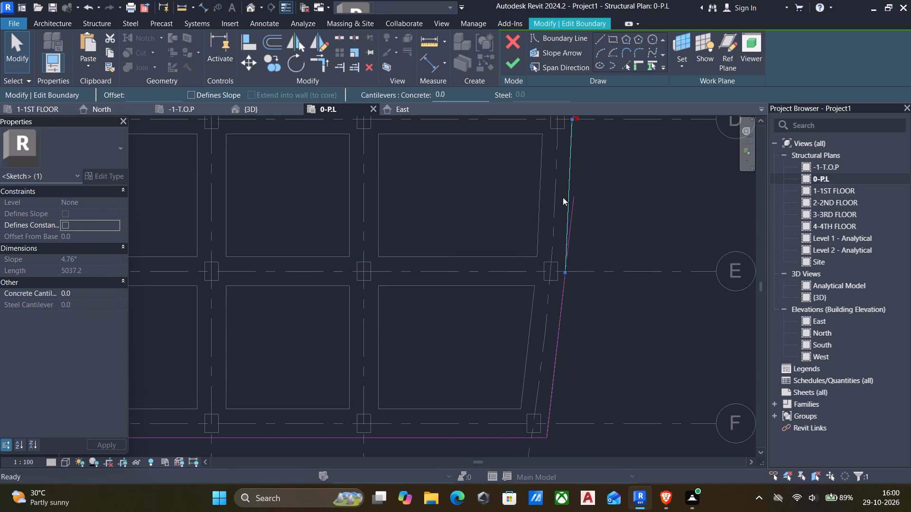
click(572, 221)
click(578, 225)
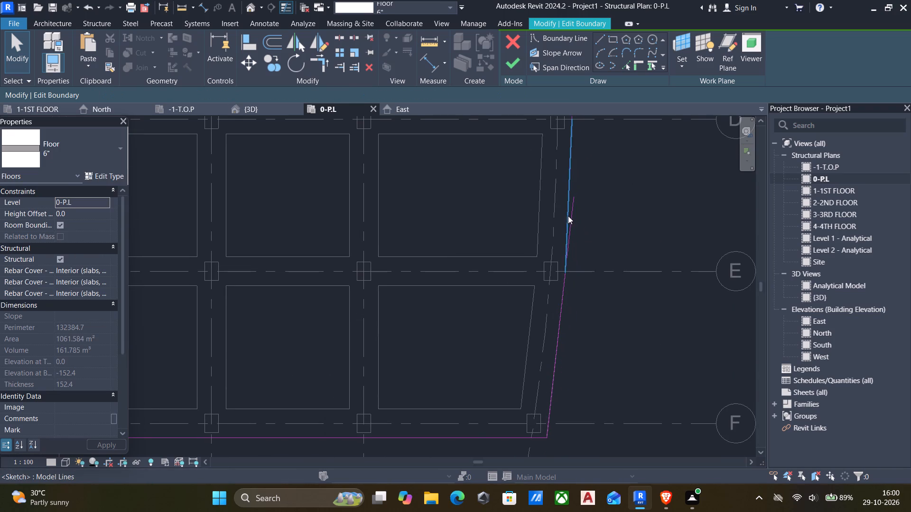
click(569, 216)
key(Delete)
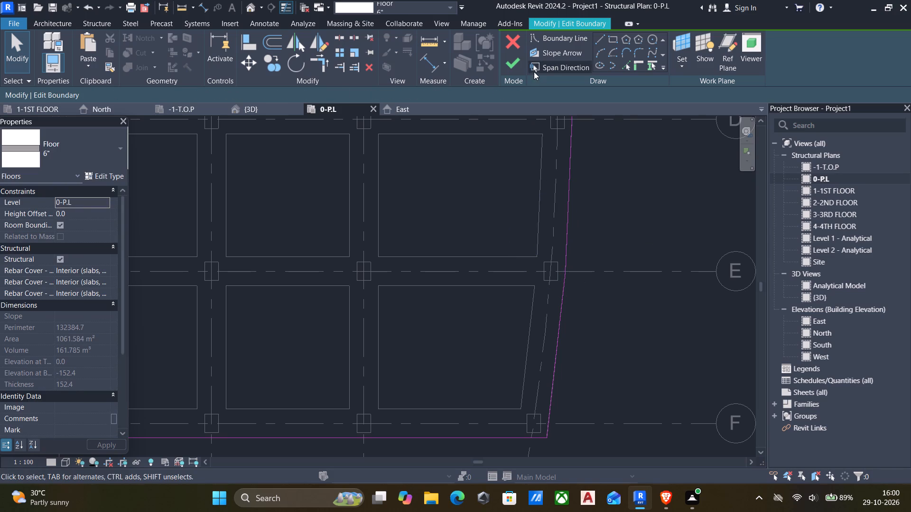
Finish the boundary edit of the 0-P.L floor.
click(523, 67)
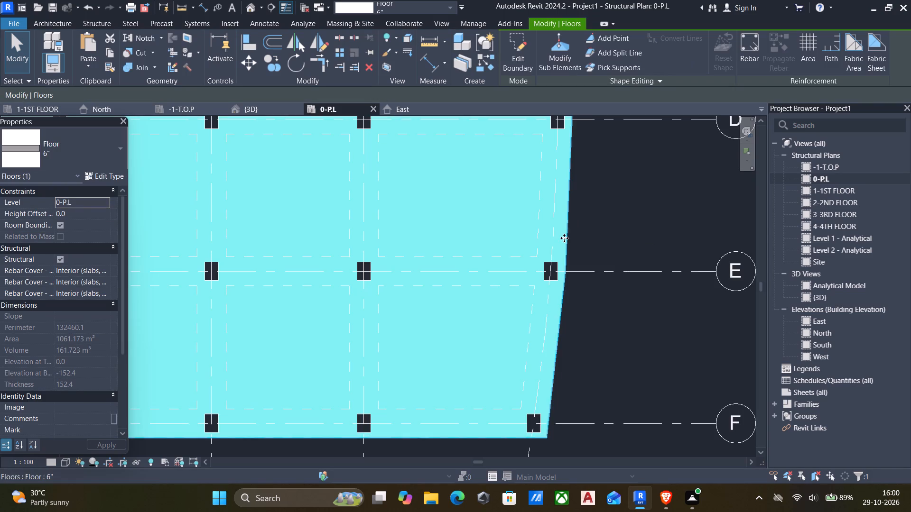
Open the default 3D view to check the edited floor.
scroll(530, 240, down, 7)
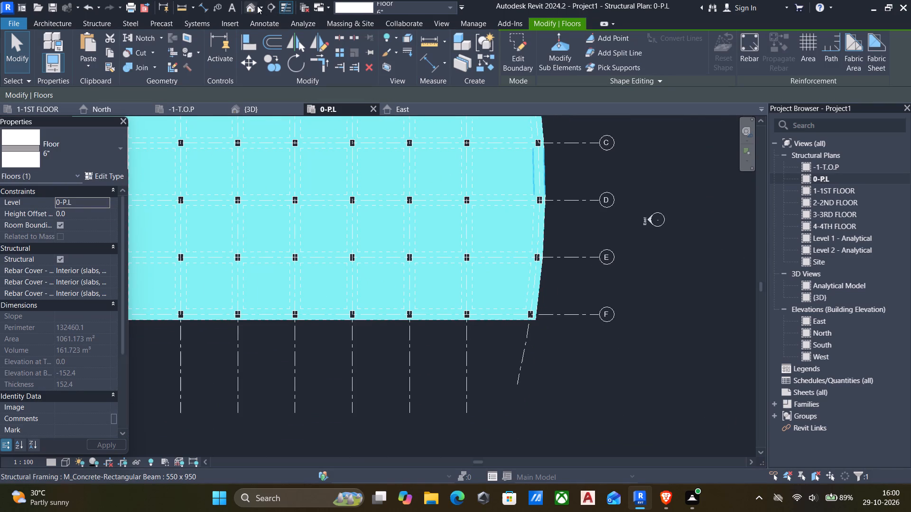
click(250, 8)
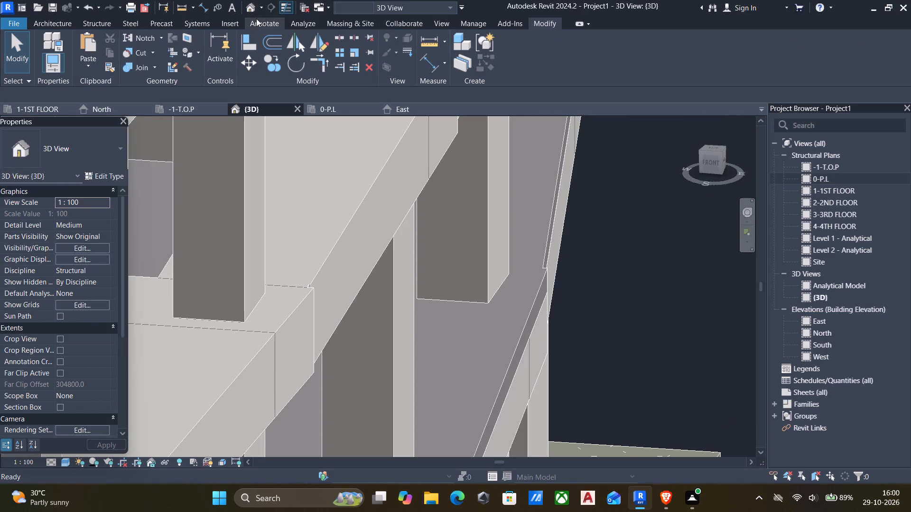
Examine the edited 0-P.L floor edges against the perimeter beams and columns from several angles, including from below.
scroll(499, 215, down, 7)
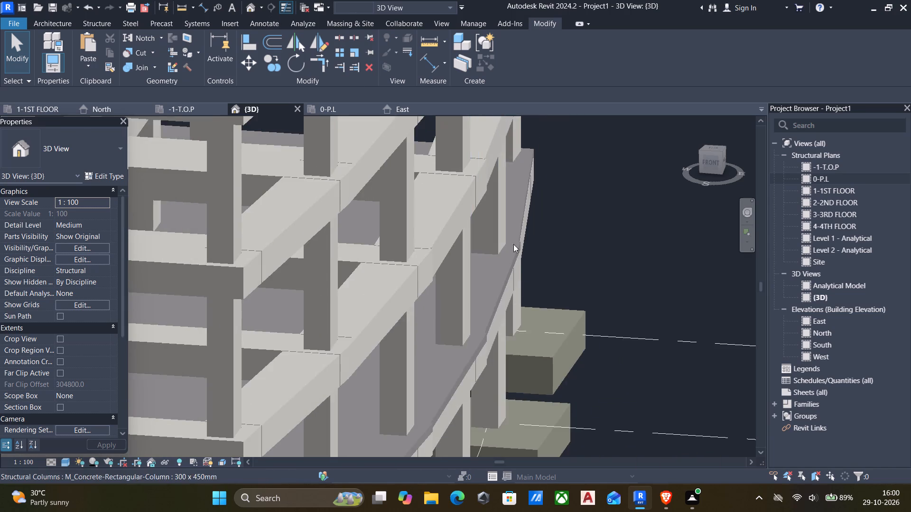
scroll(559, 275, up, 6)
middle_drag(447, 238, 576, 182)
scroll(576, 182, down, 8)
scroll(424, 213, down, 8)
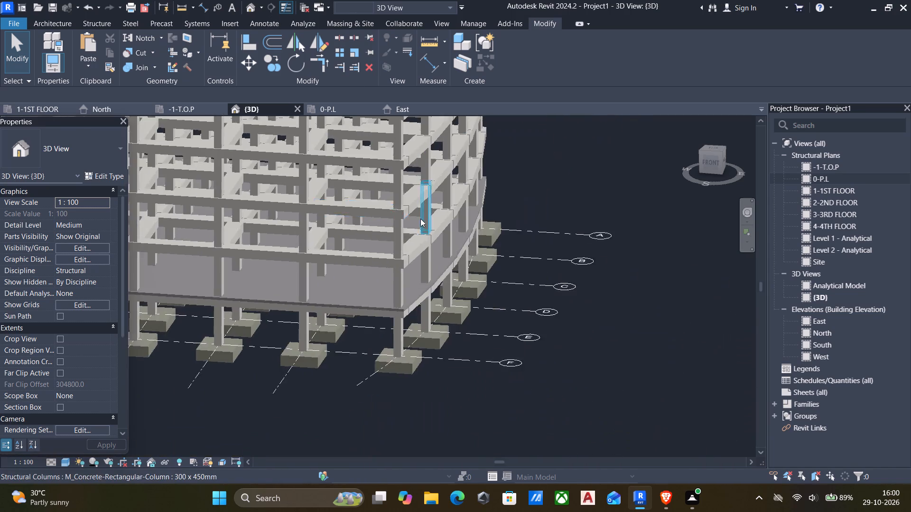
middle_drag(379, 241, 494, 288)
scroll(494, 288, down, 7)
middle_drag(454, 288, 447, 288)
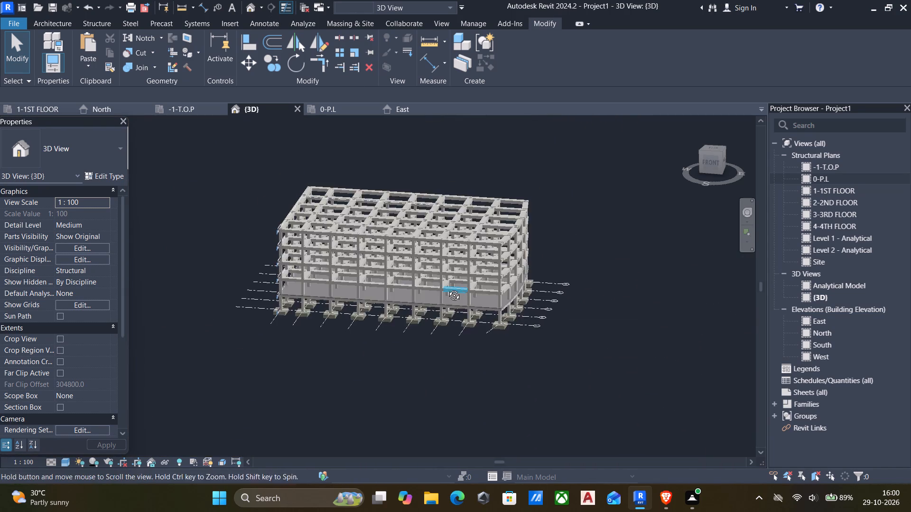
middle_drag(447, 288, 456, 251)
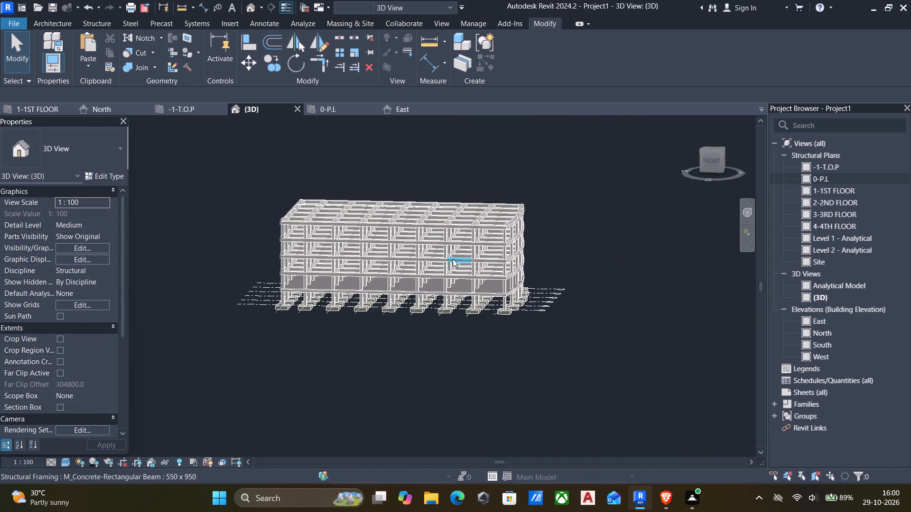
scroll(455, 288, up, 4)
shift+middle_drag(459, 292, 405, 255)
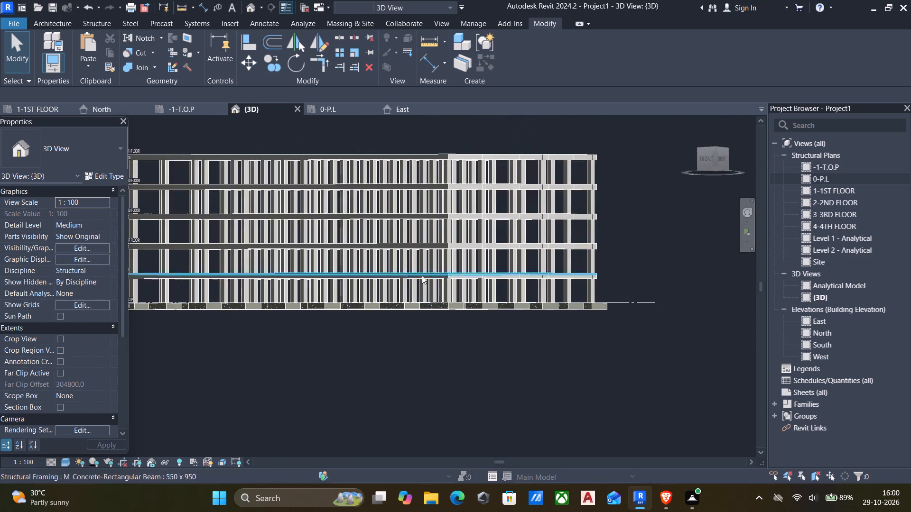
scroll(433, 283, up, 12)
shift+middle_drag(435, 287, 421, 294)
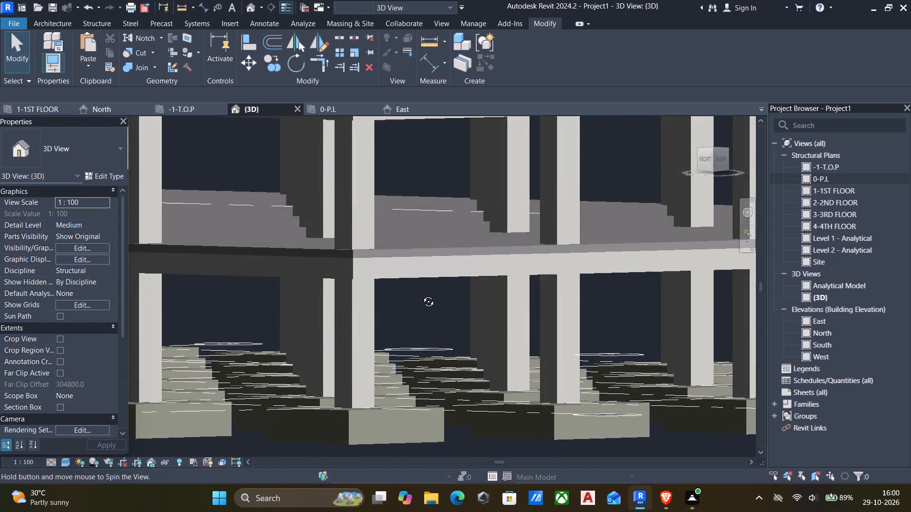
shift+middle_drag(421, 294, 466, 252)
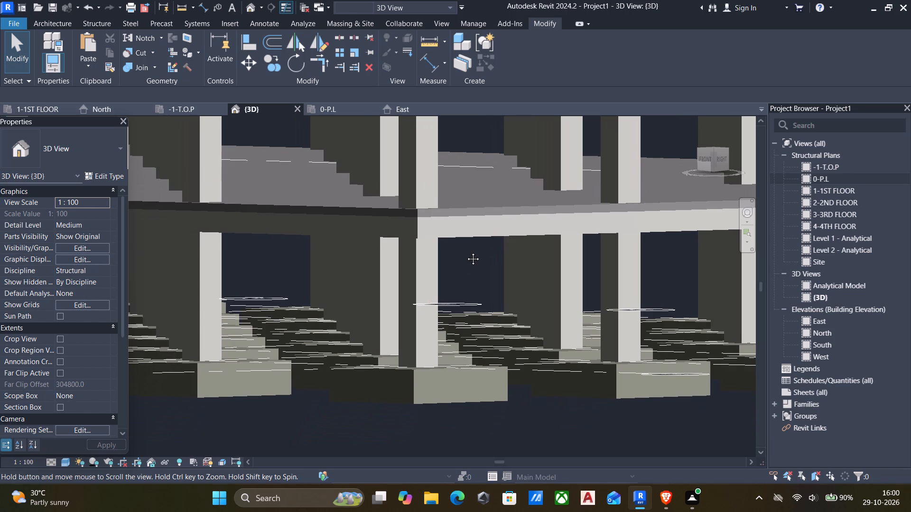
shift+middle_drag(466, 252, 438, 247)
scroll(458, 261, down, 8)
shift+scroll(443, 286, up, 1)
shift+middle_drag(443, 286, 481, 212)
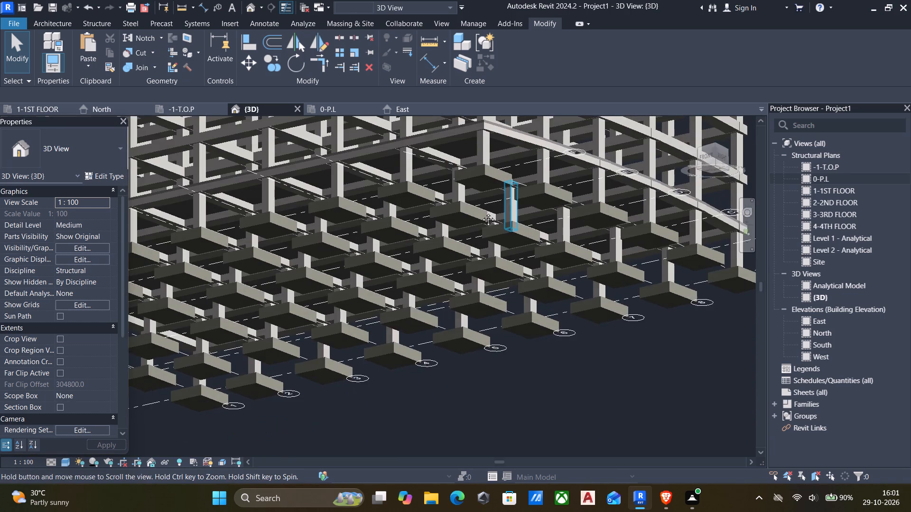
shift+middle_drag(481, 212, 508, 334)
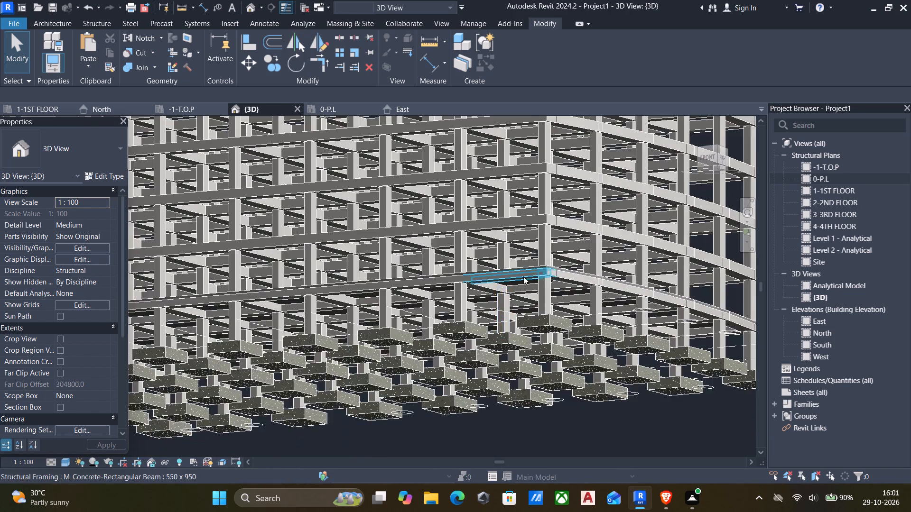
scroll(527, 264, up, 7)
scroll(584, 277, up, 7)
scroll(566, 270, down, 9)
scroll(515, 229, down, 9)
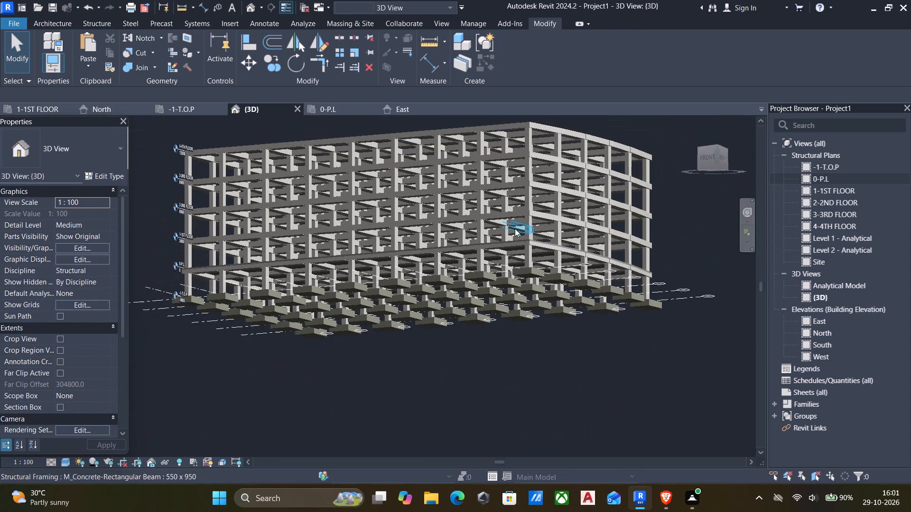
Copy the 0-P.L floor and paste it aligned to levels 1-1ST FLOOR, 2-2ND FLOOR, 3-3RD FLOOR and 4-4TH FLOOR.
shift+middle_drag(509, 232, 502, 306)
scroll(501, 290, up, 7)
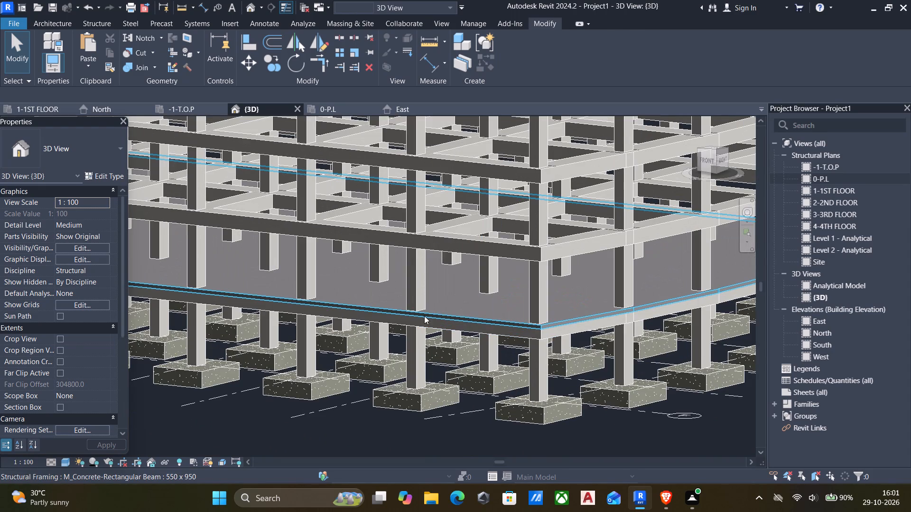
click(423, 311)
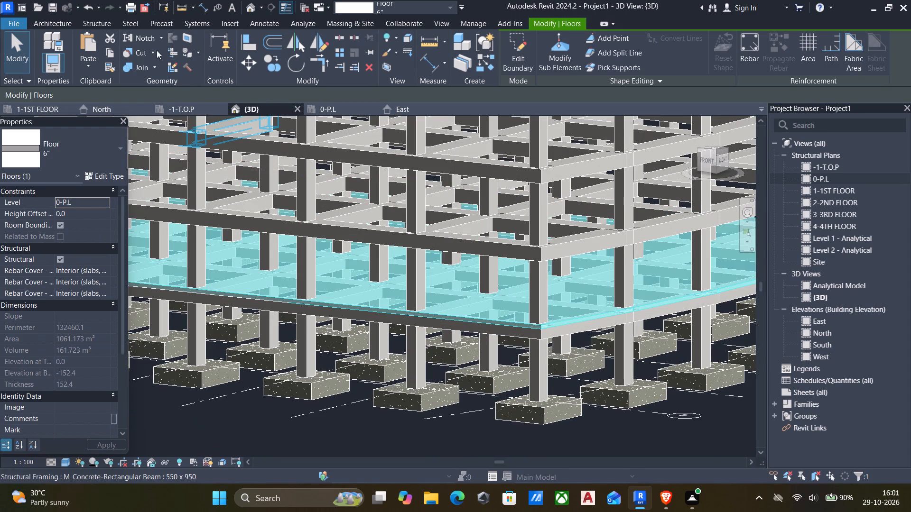
click(109, 54)
click(93, 66)
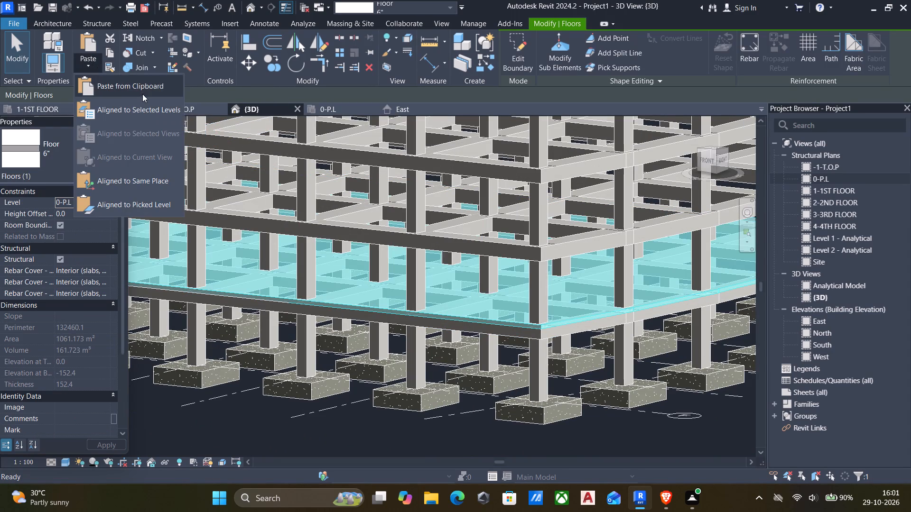
click(147, 108)
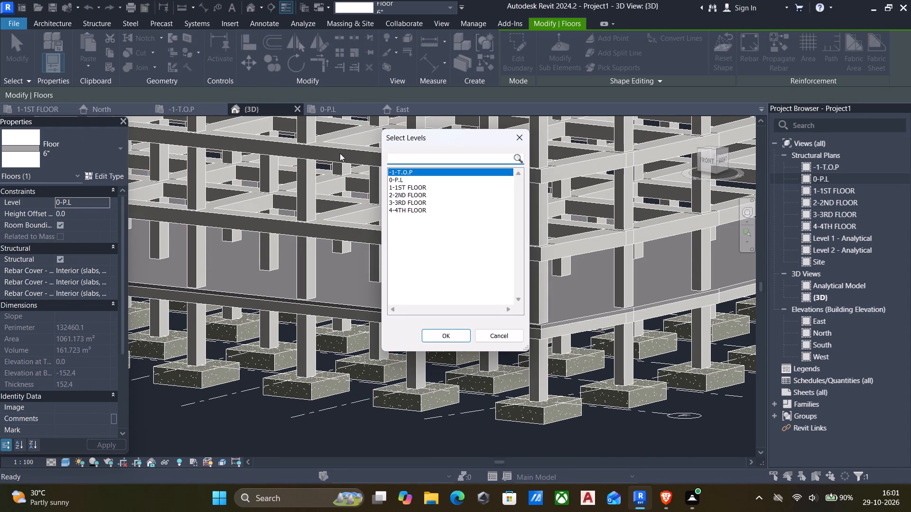
click(401, 185)
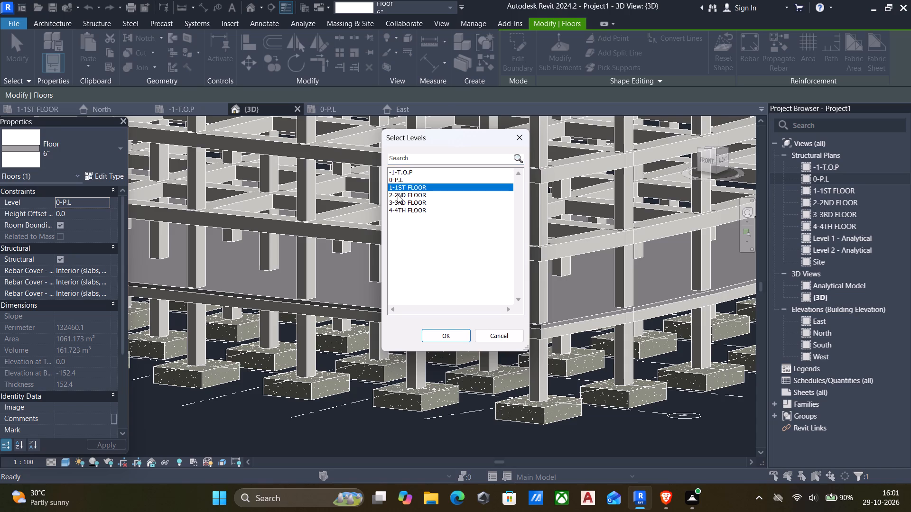
ctrl+click(408, 210)
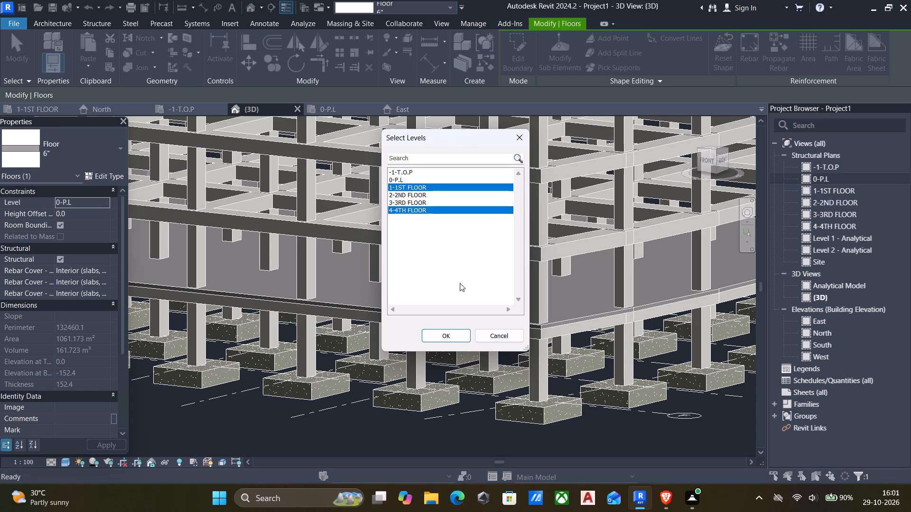
click(403, 208)
click(408, 183)
click(400, 184)
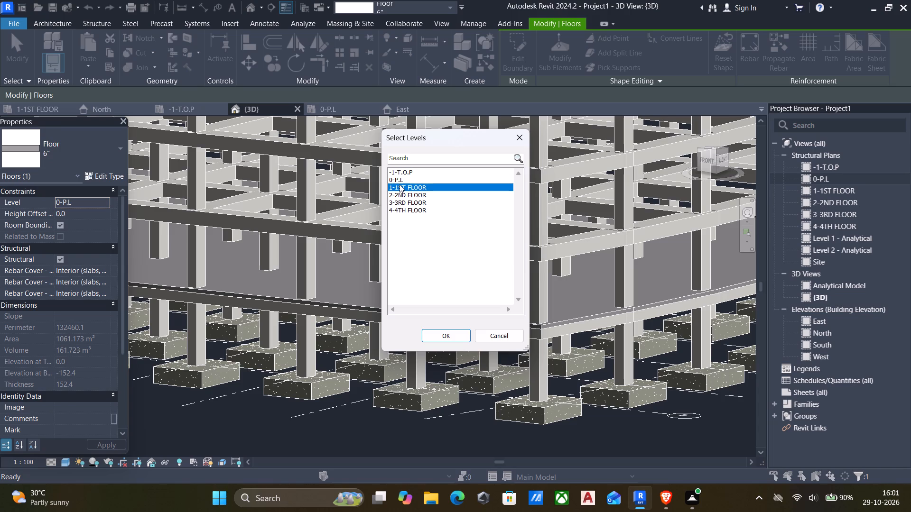
shift+click(405, 209)
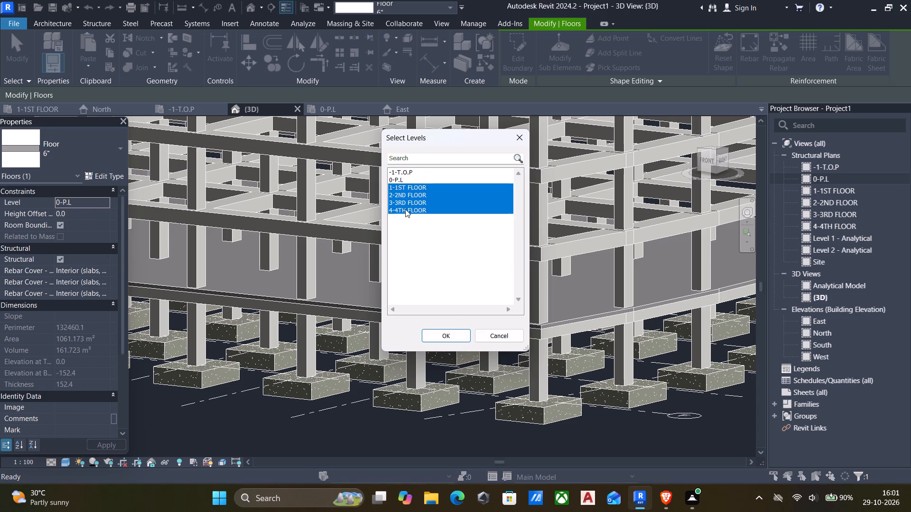
click(450, 329)
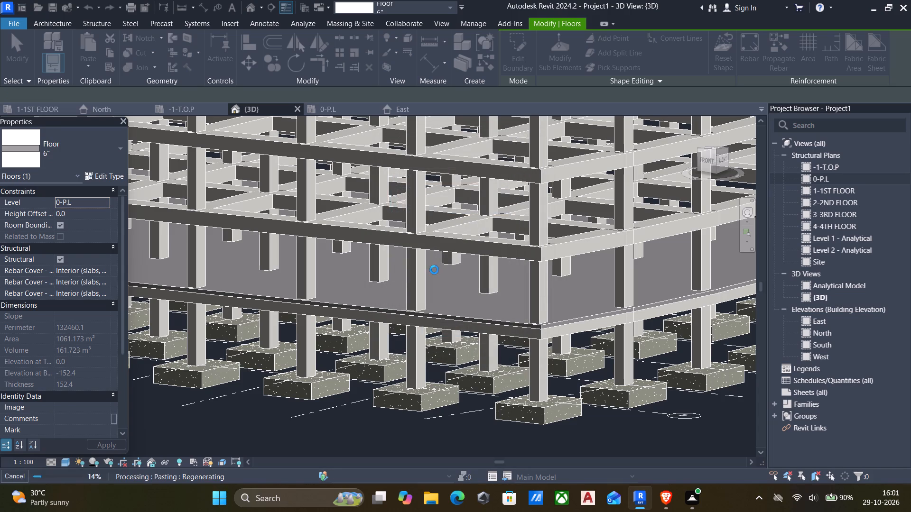
scroll(434, 270, down, 4)
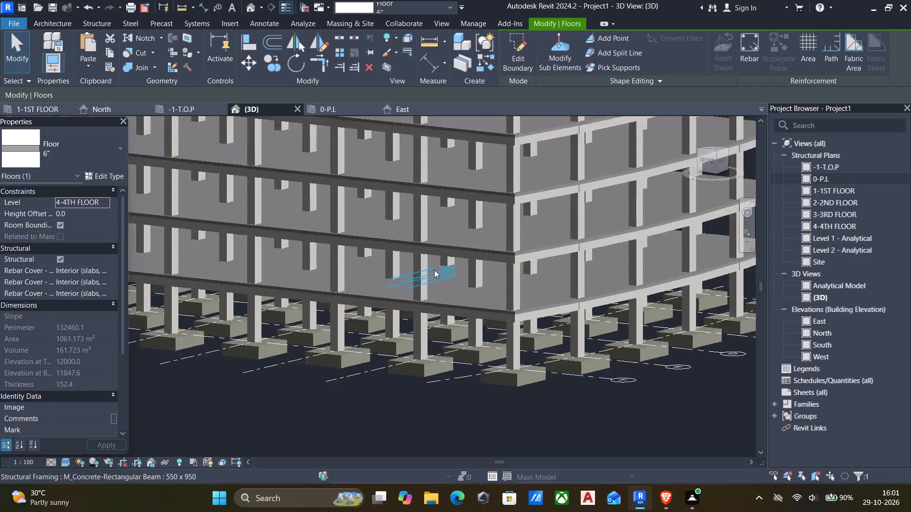
scroll(434, 270, down, 4)
key(Escape)
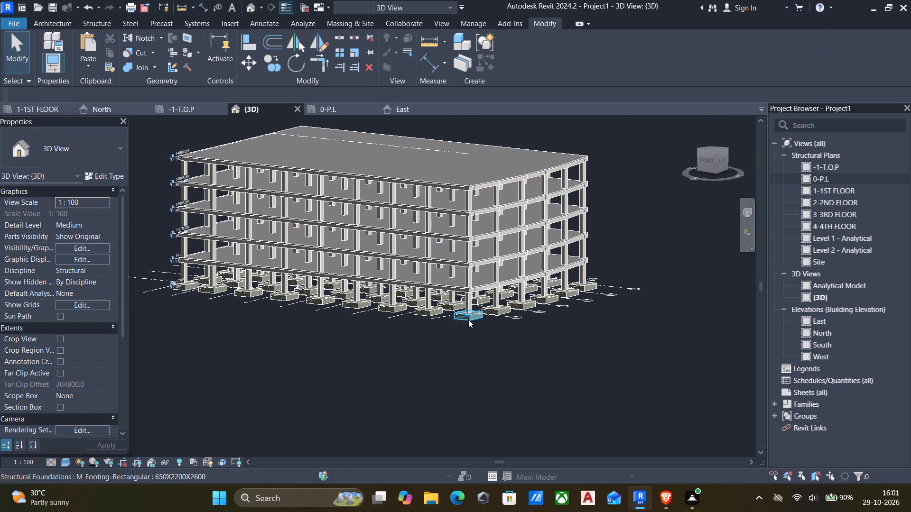
Inspect the whole 3D model from several sides to check the floor slabs on all levels against the frame and footings.
shift+middle_drag(467, 320, 545, 343)
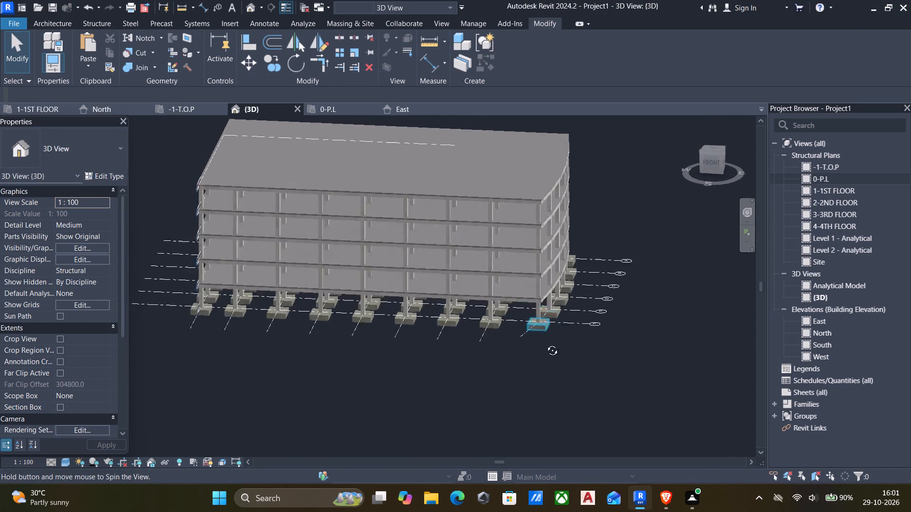
shift+middle_drag(545, 343, 438, 311)
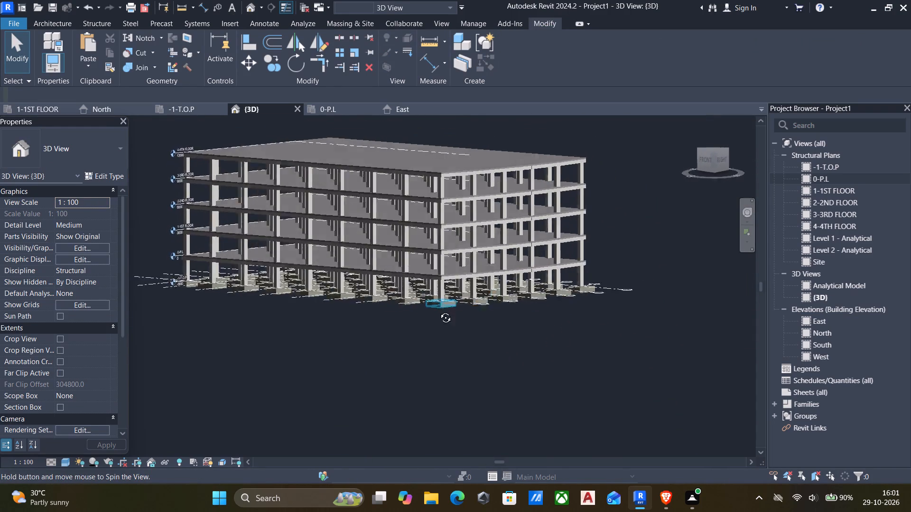
shift+middle_drag(438, 311, 439, 286)
shift+middle_drag(425, 316, 436, 354)
scroll(364, 318, up, 5)
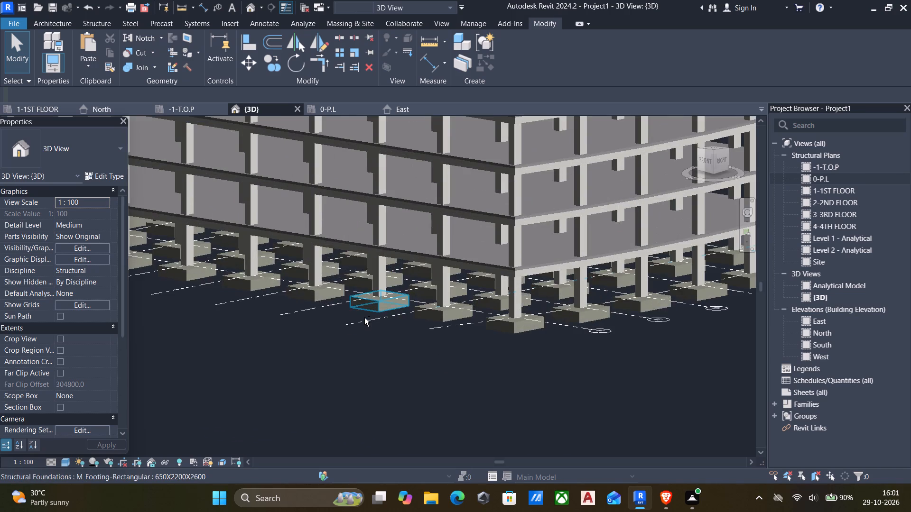
shift+middle_drag(364, 318, 382, 318)
scroll(381, 318, down, 6)
shift+middle_drag(372, 336, 322, 332)
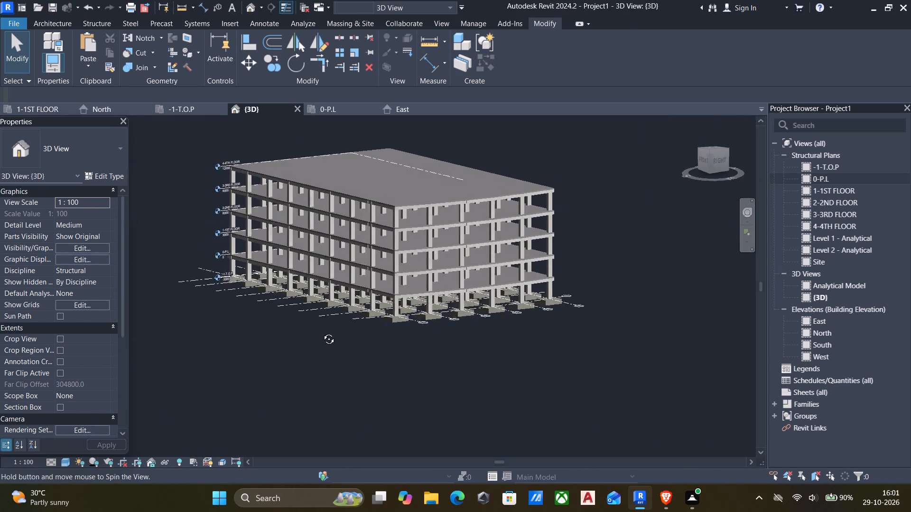
shift+middle_drag(322, 332, 310, 333)
scroll(372, 309, up, 13)
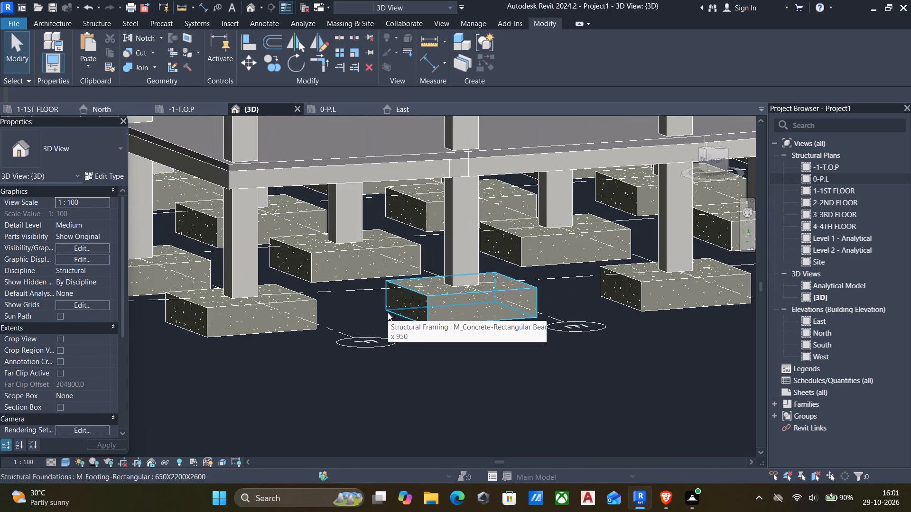
scroll(381, 333, down, 5)
shift+middle_drag(363, 368, 395, 359)
scroll(395, 359, down, 9)
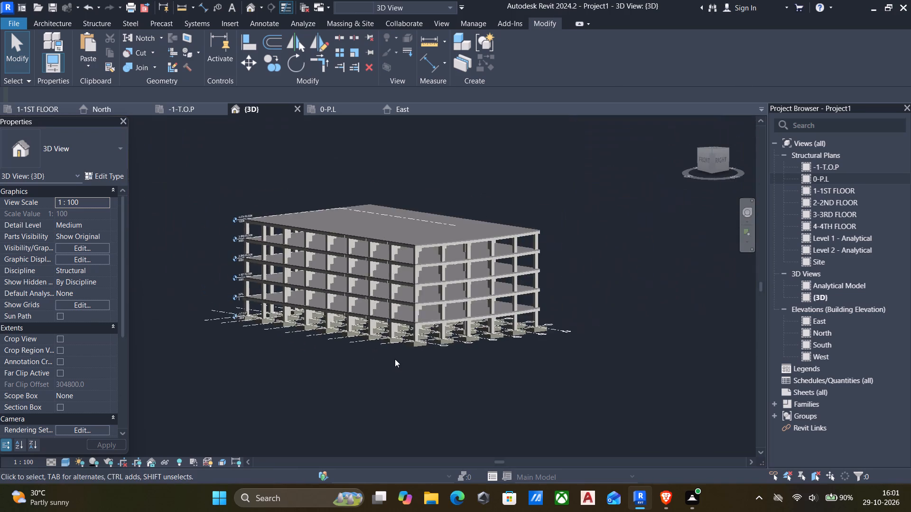
shift+middle_drag(382, 359, 386, 352)
scroll(367, 353, up, 3)
middle_drag(367, 353, 379, 373)
shift+scroll(379, 373, up, 1)
shift+middle_drag(373, 372, 395, 391)
scroll(396, 391, down, 1)
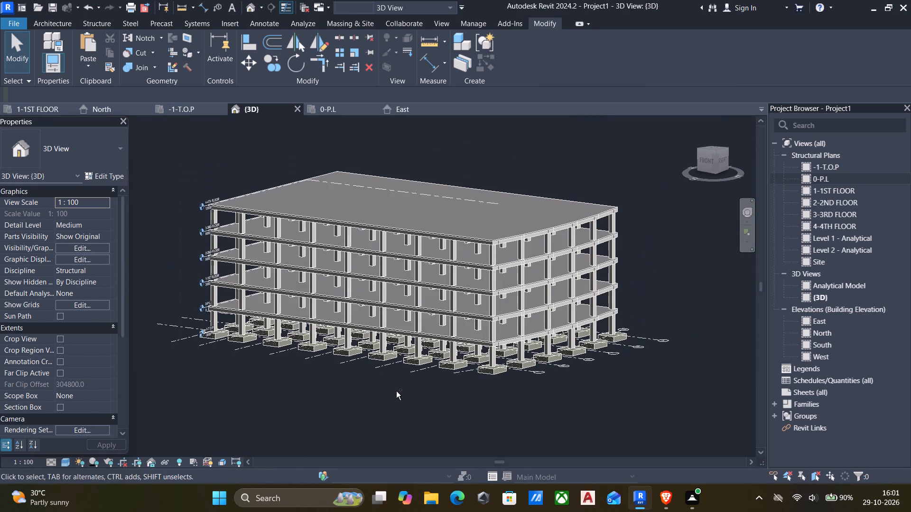
Save the project as "footing and column placement" in the REVIT STRUCTURE PLANS folder on the C: drive.
key(ctrl+s)
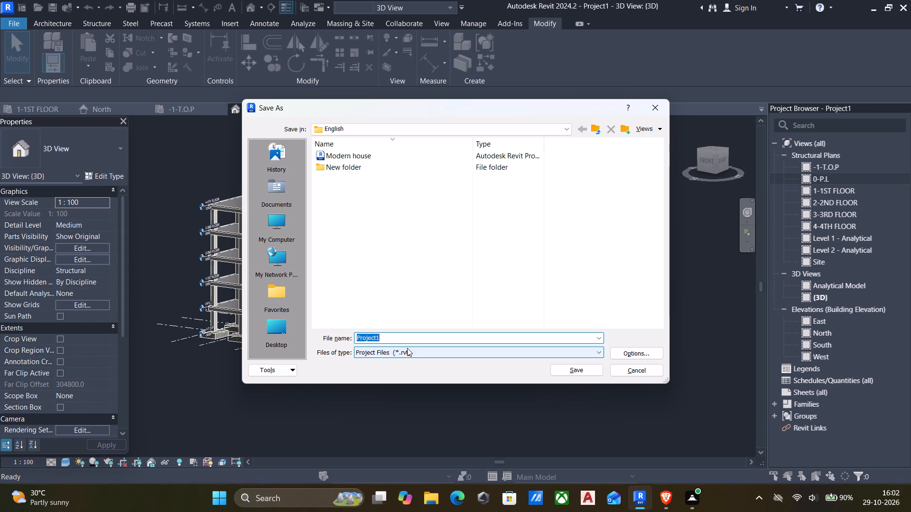
key(BackSpace)
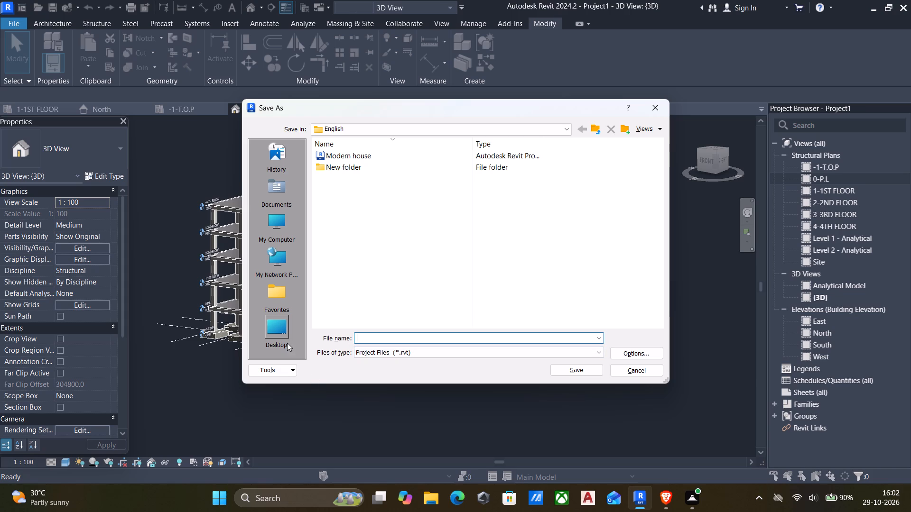
click(270, 331)
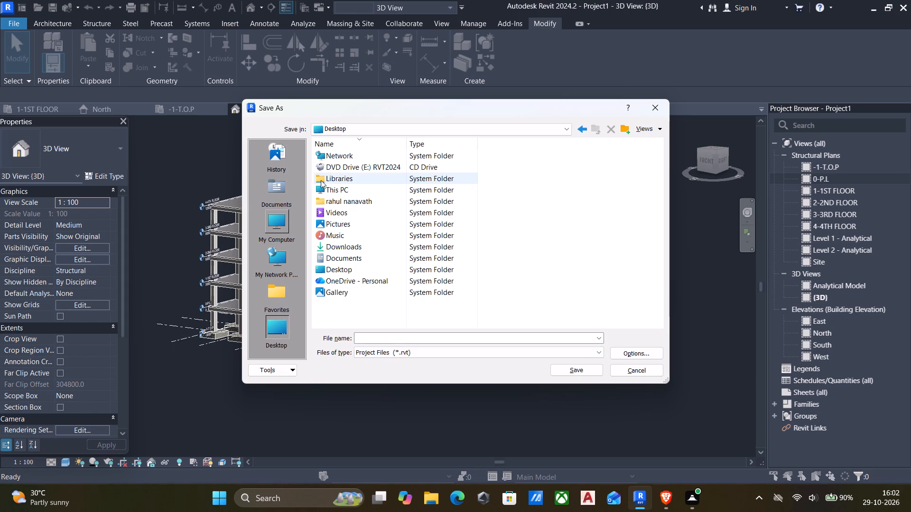
double_click(326, 189)
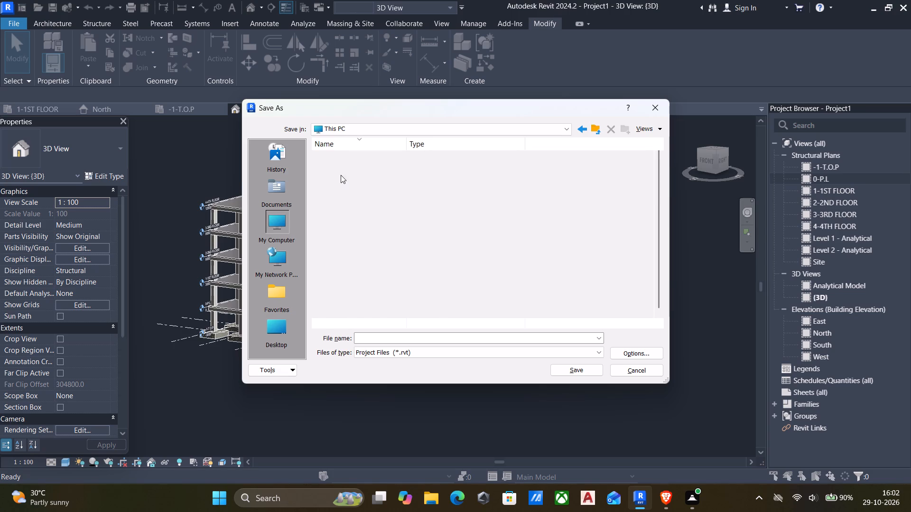
double_click(328, 191)
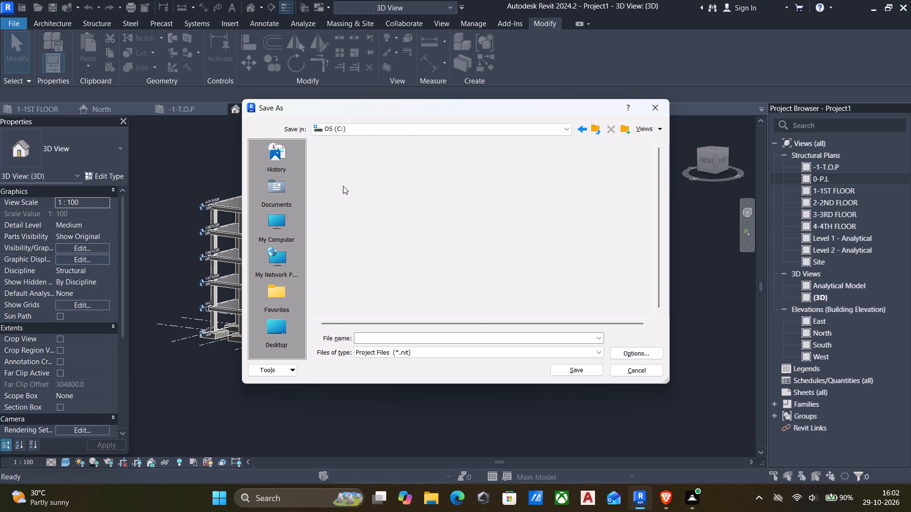
double_click(338, 180)
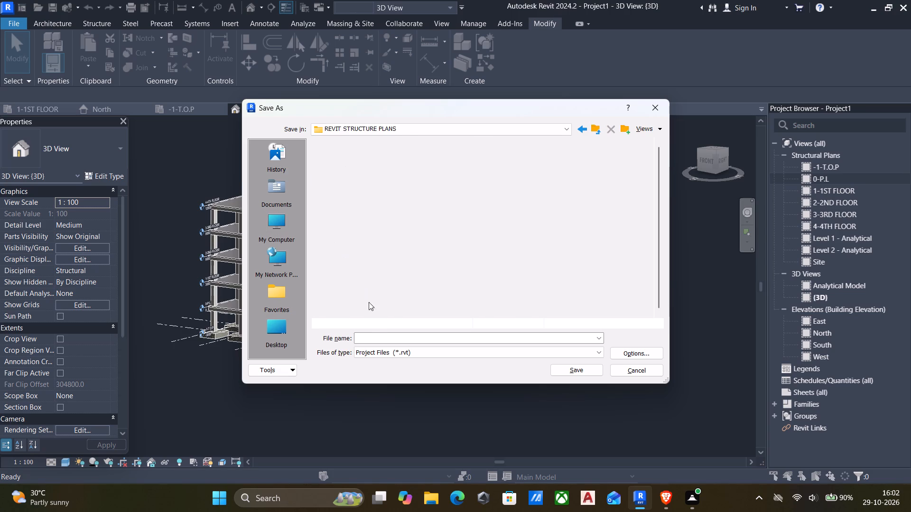
click(382, 338)
text(footing)
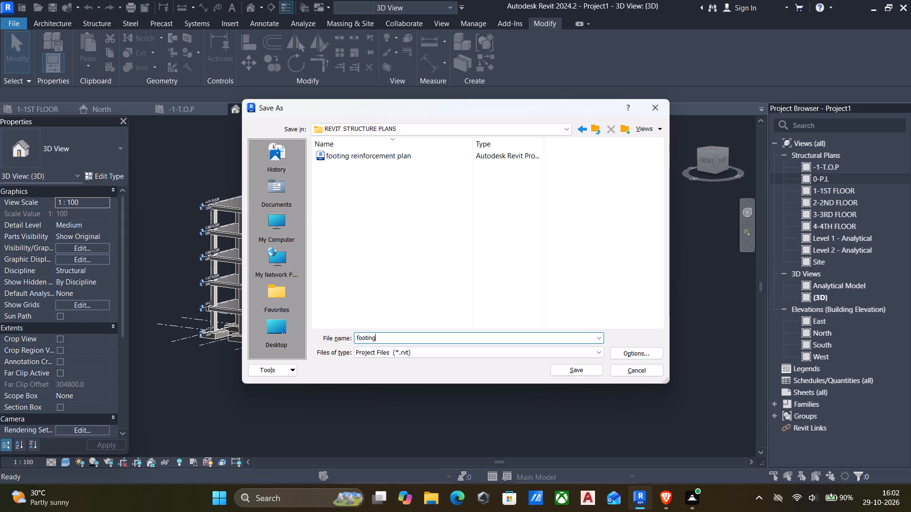
key(space)
text(and co)
text(lumn placement)
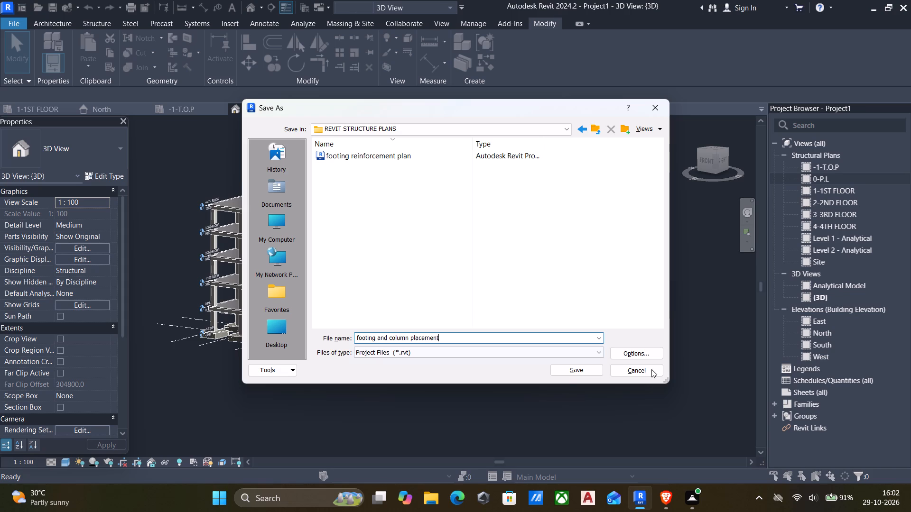
click(565, 371)
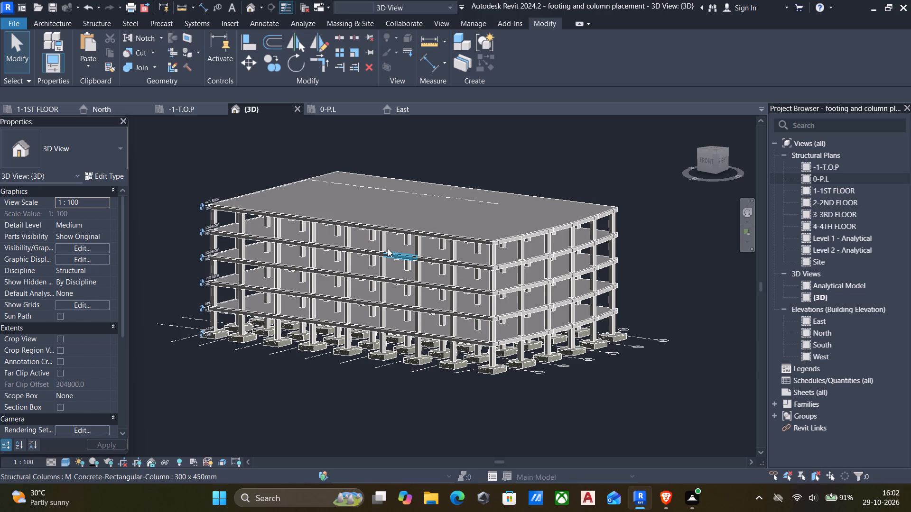
Save the project again and close the program.
scroll(357, 277, down, 1)
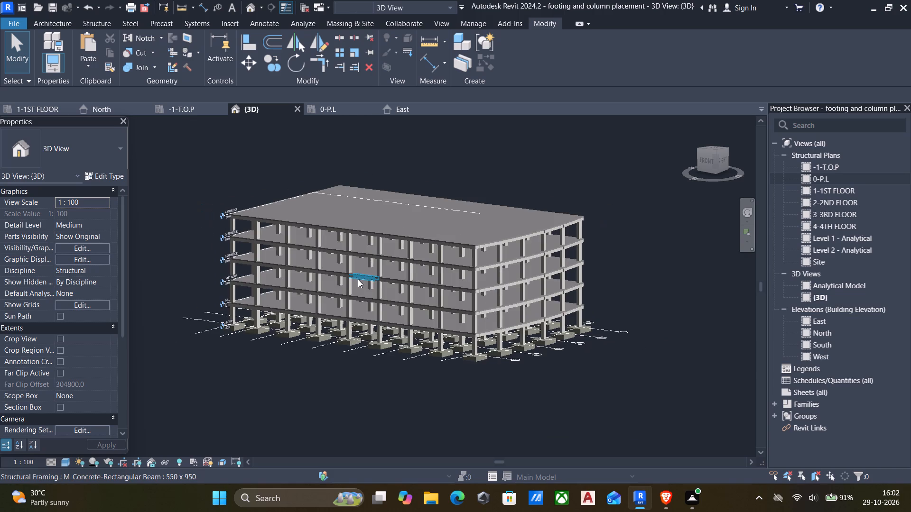
key(ctrl+s)
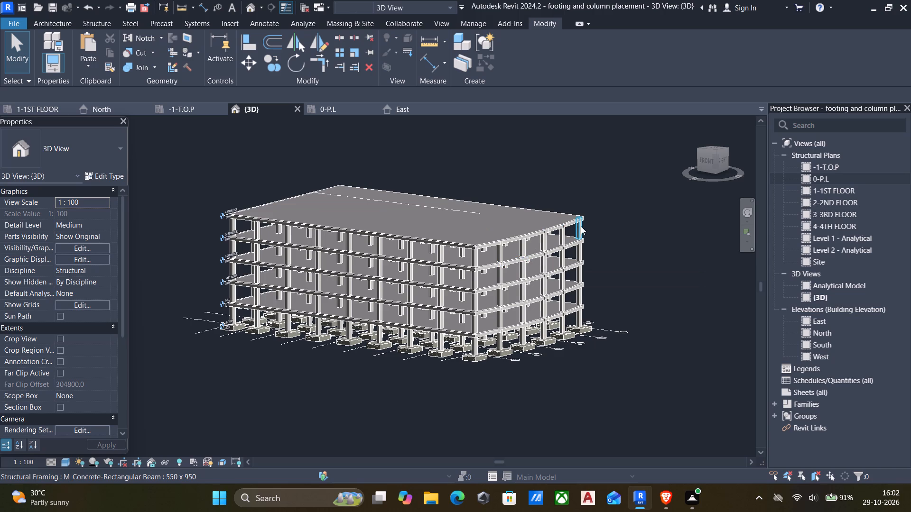
click(910, 8)
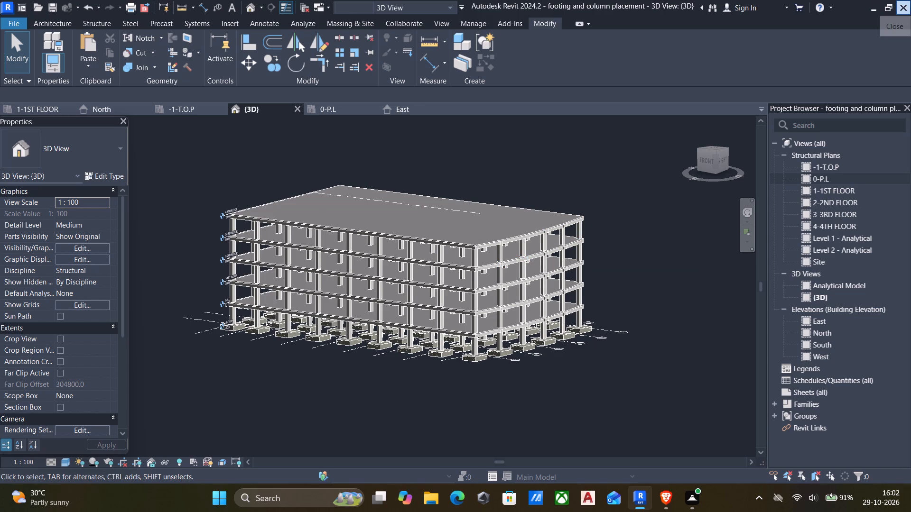
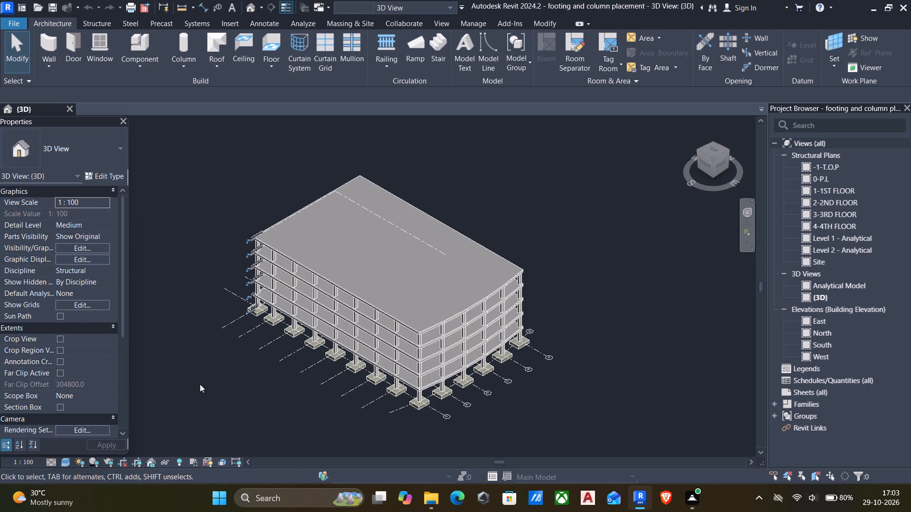
Examine the building's floors, columns and footings in the 3D view and the -1-T.O.P structural plan.
scroll(258, 321, up, 6)
scroll(267, 229, up, 7)
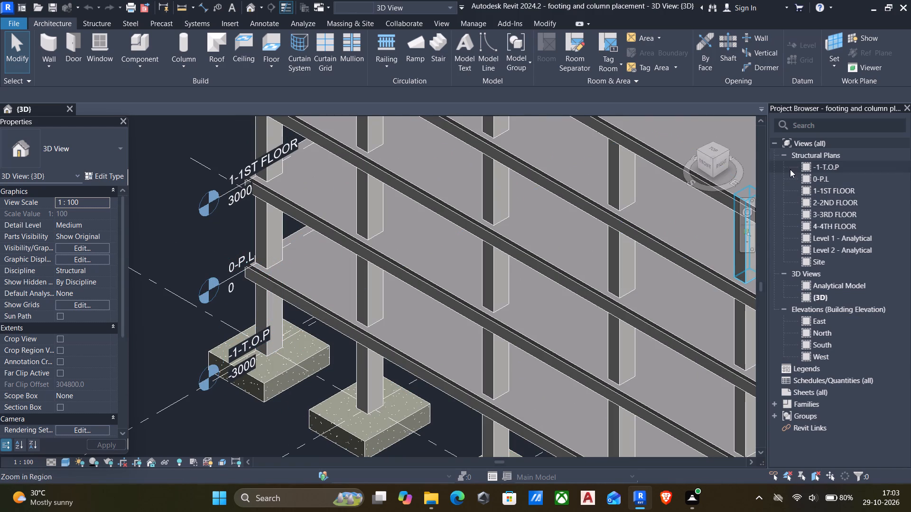
double_click(807, 165)
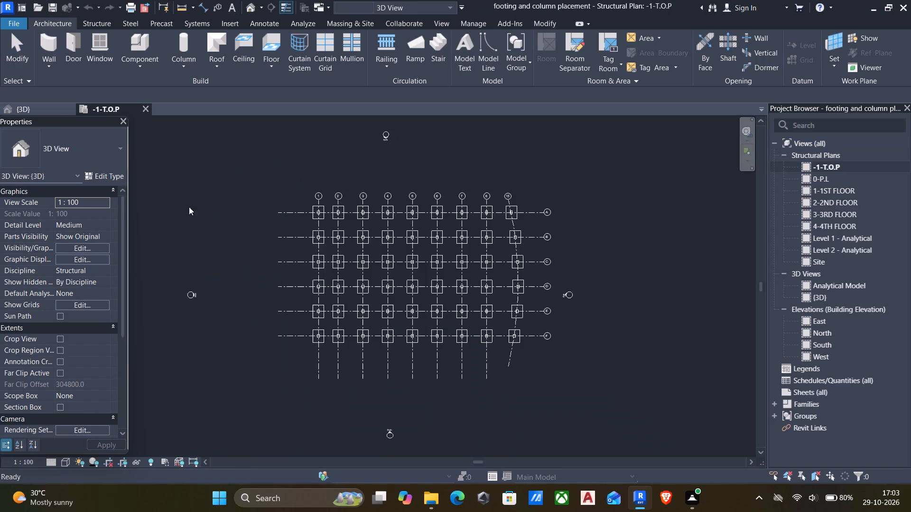
scroll(338, 202, up, 6)
scroll(302, 215, up, 7)
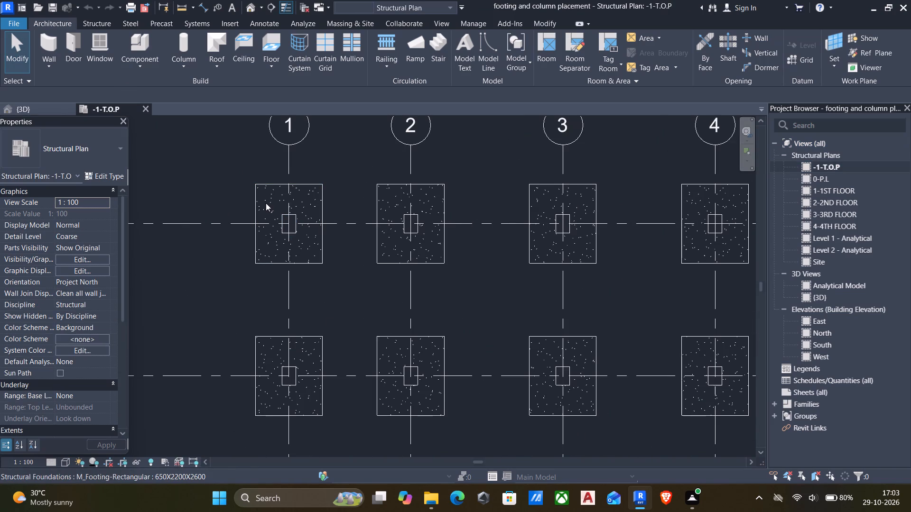
scroll(265, 202, down, 3)
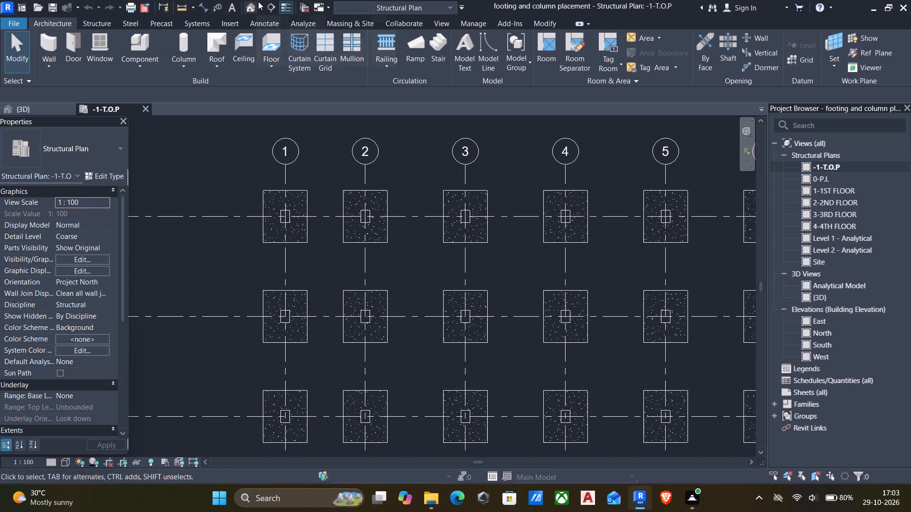
click(246, 4)
scroll(284, 203, down, 7)
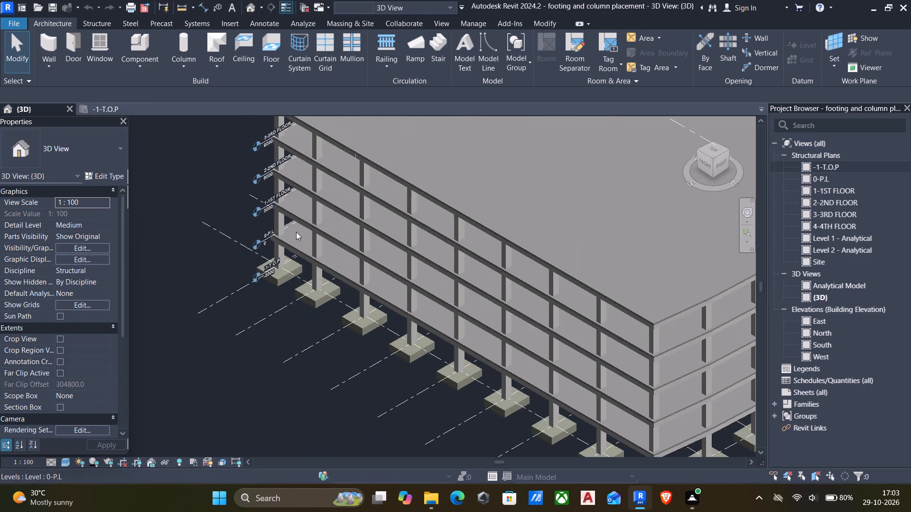
middle_drag(349, 241, 149, 306)
scroll(400, 312, down, 4)
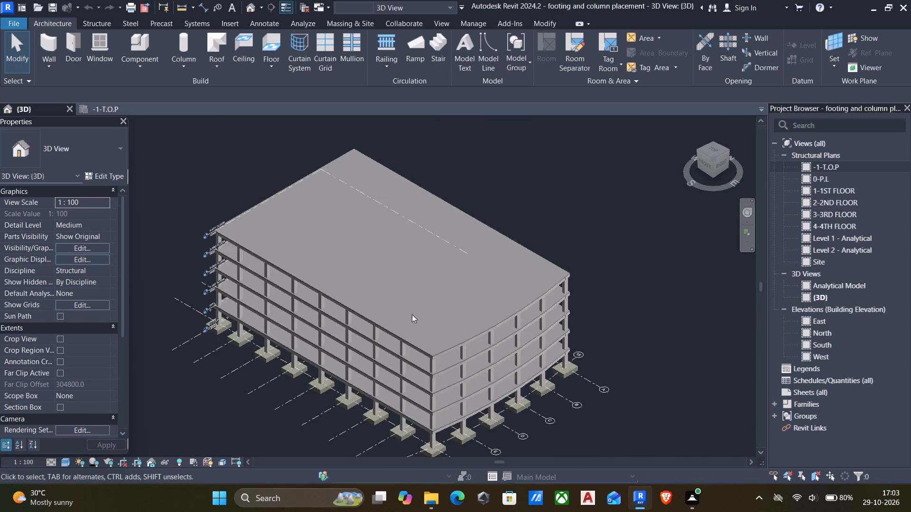
shift+middle_drag(413, 314, 464, 215)
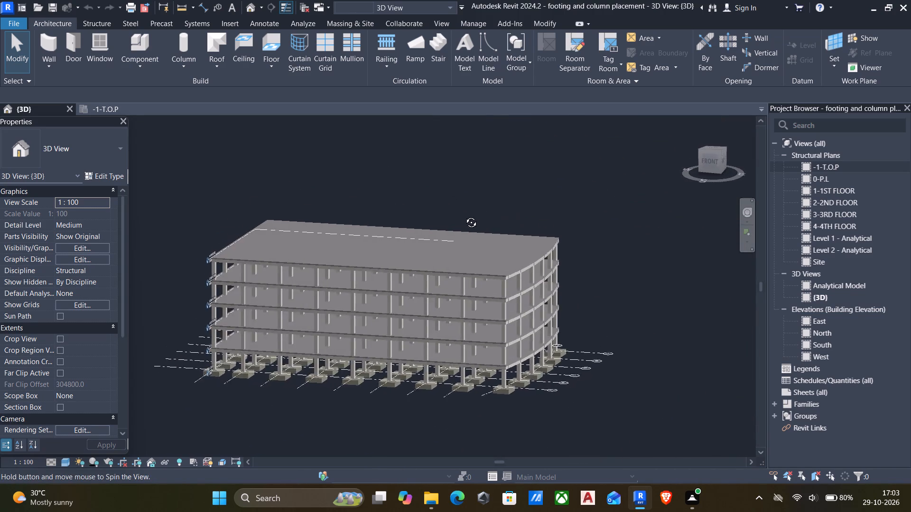
shift+middle_drag(464, 215, 442, 215)
middle_drag(422, 297, 475, 213)
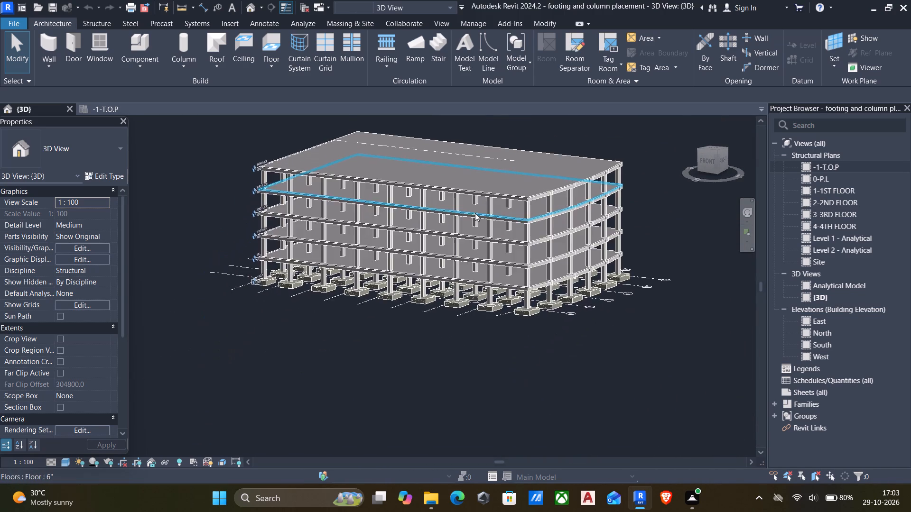
scroll(476, 211, up, 4)
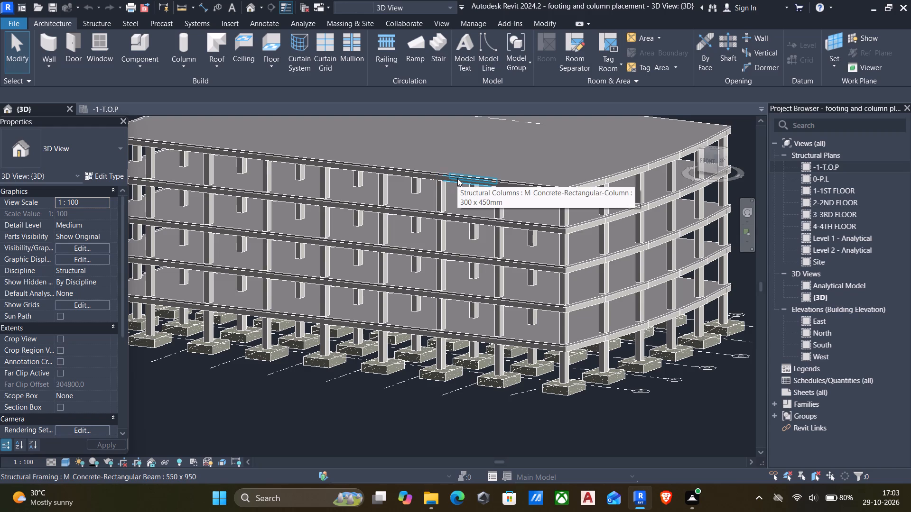
middle_drag(428, 169, 446, 226)
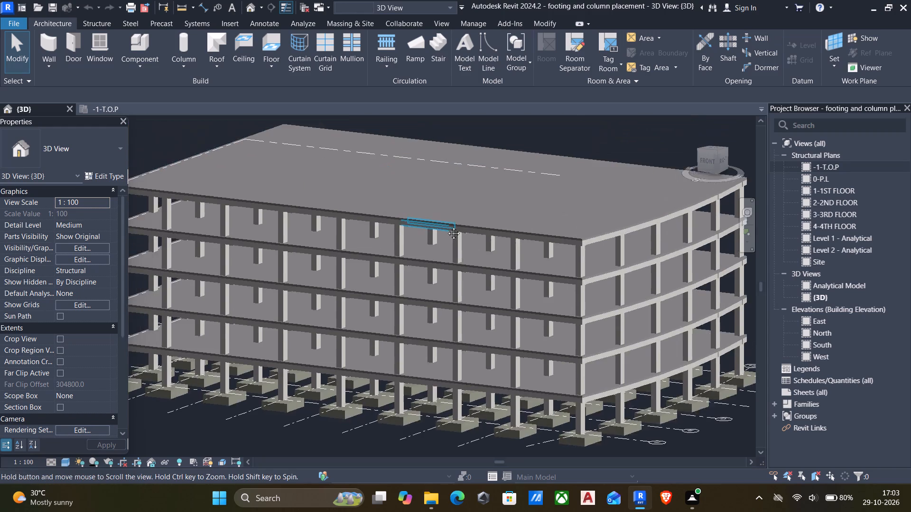
middle_drag(446, 226, 447, 229)
scroll(444, 229, down, 4)
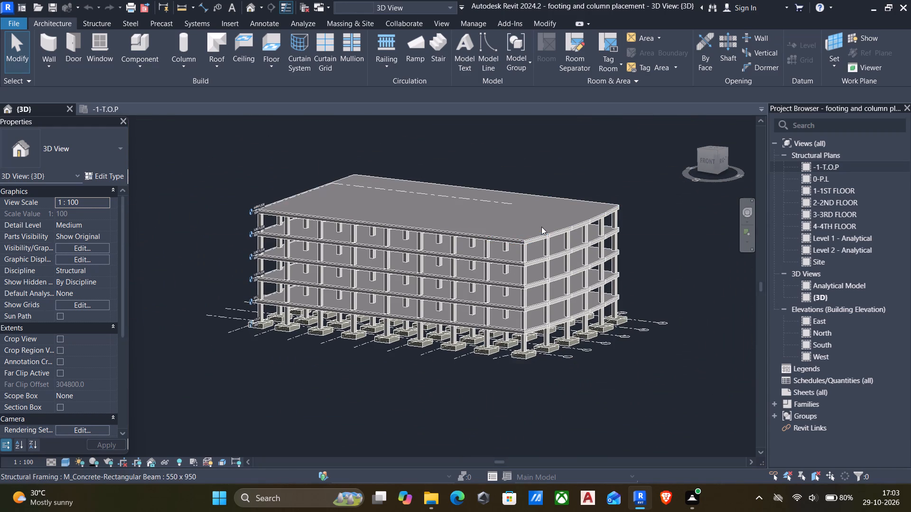
Delete all the 6" floor slabs from the building by selecting every instance of the top slab's type.
click(583, 223)
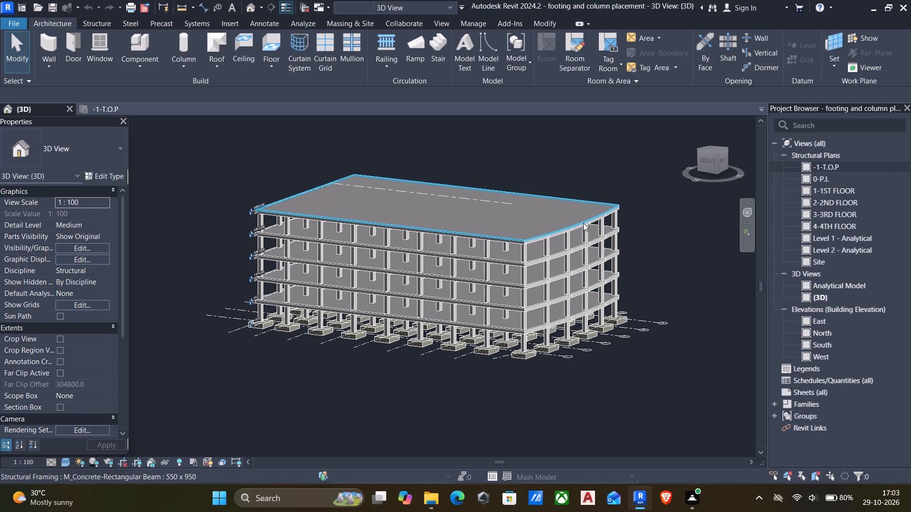
key(s)
key(a)
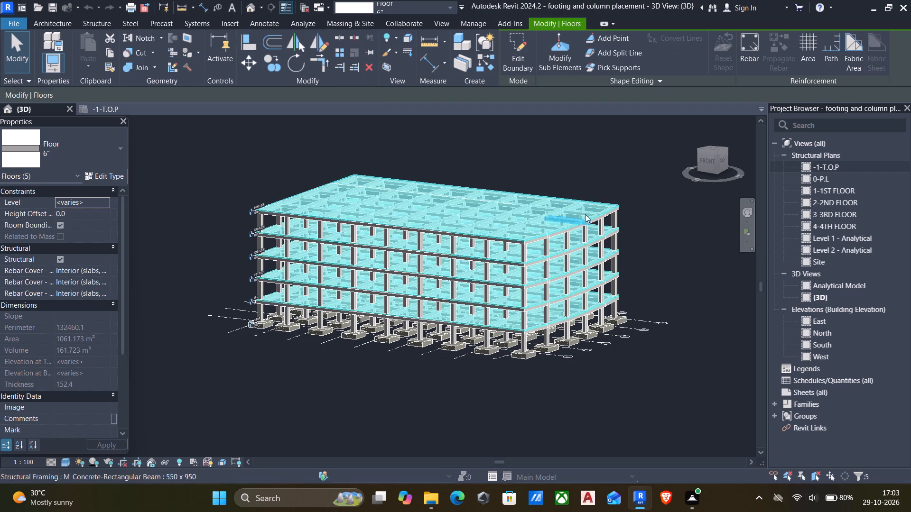
key(Delete)
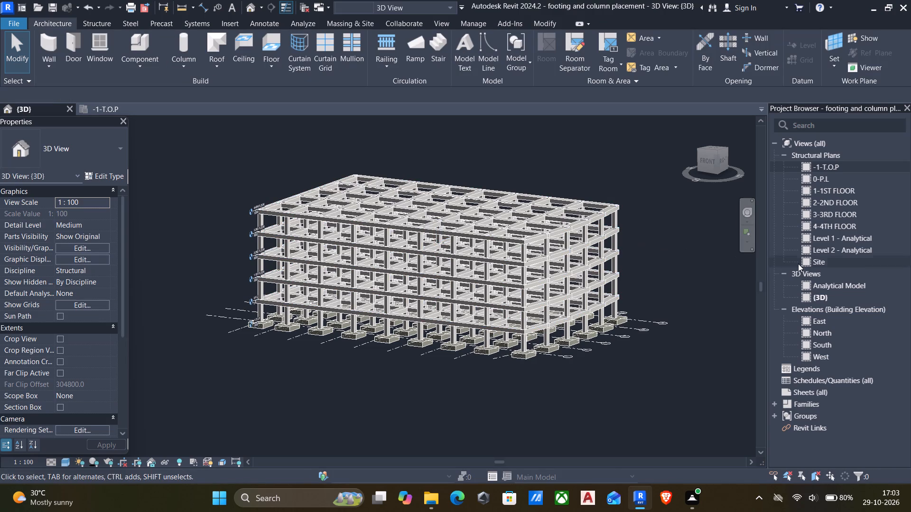
In the North elevation, delete the structural columns above 0-P.L and all structural framing, filtering the levels out of the selection.
double_click(812, 334)
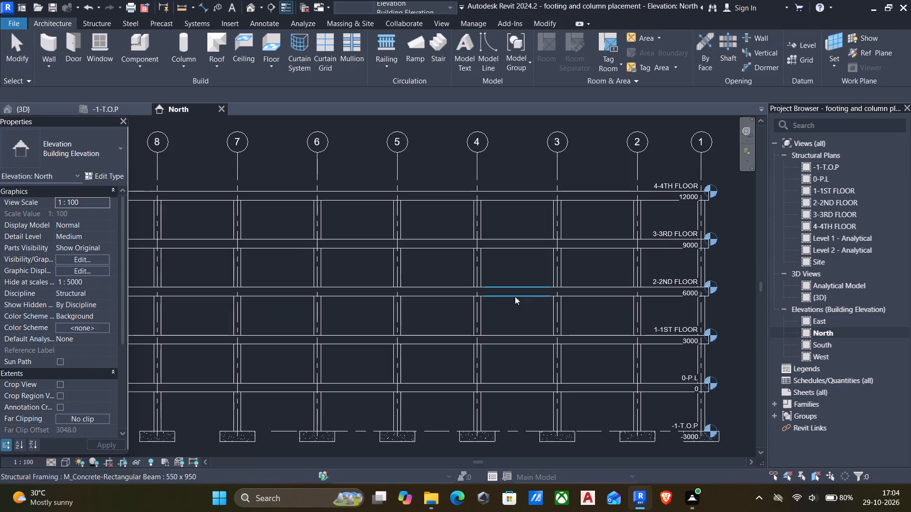
scroll(326, 254, down, 10)
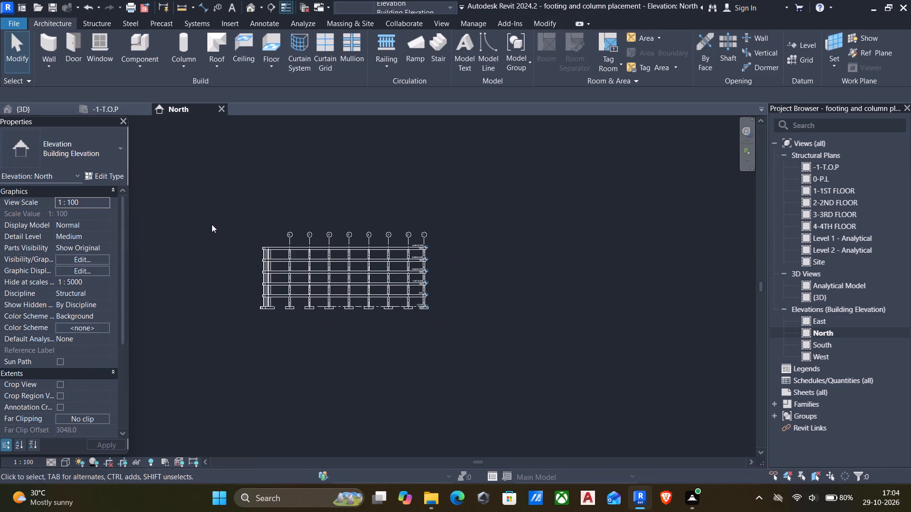
drag(213, 222, 398, 289)
scroll(391, 289, up, 7)
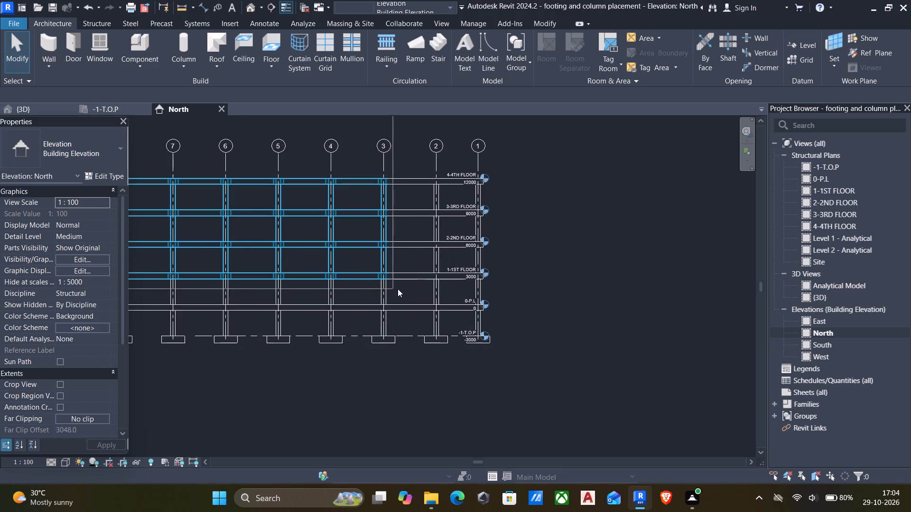
drag(398, 289, 518, 322)
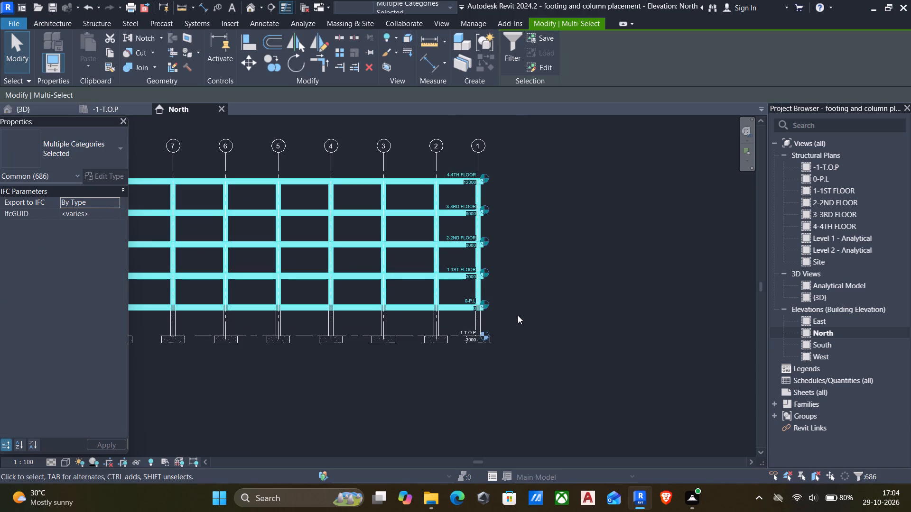
click(518, 46)
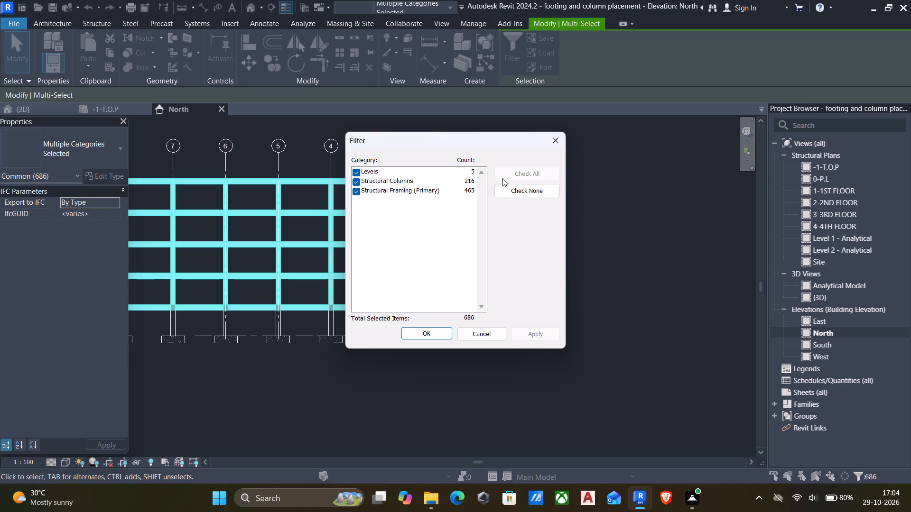
click(510, 189)
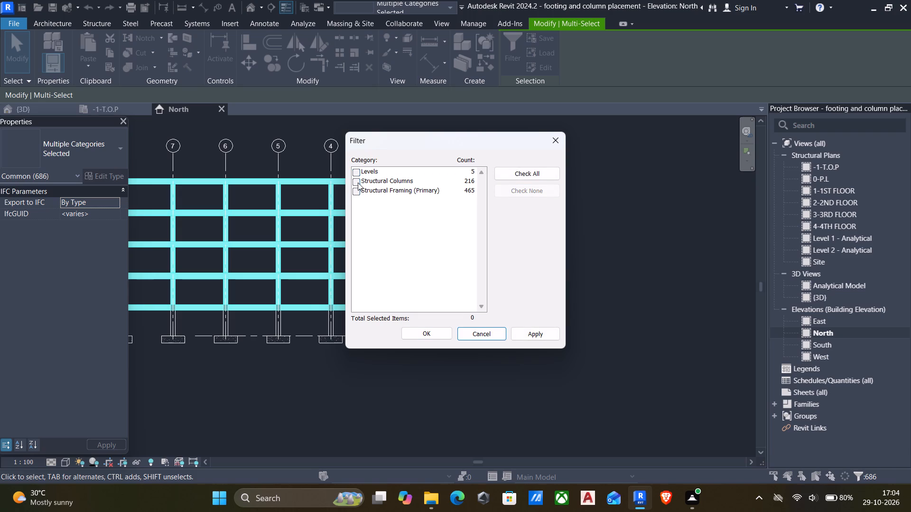
click(358, 183)
click(358, 191)
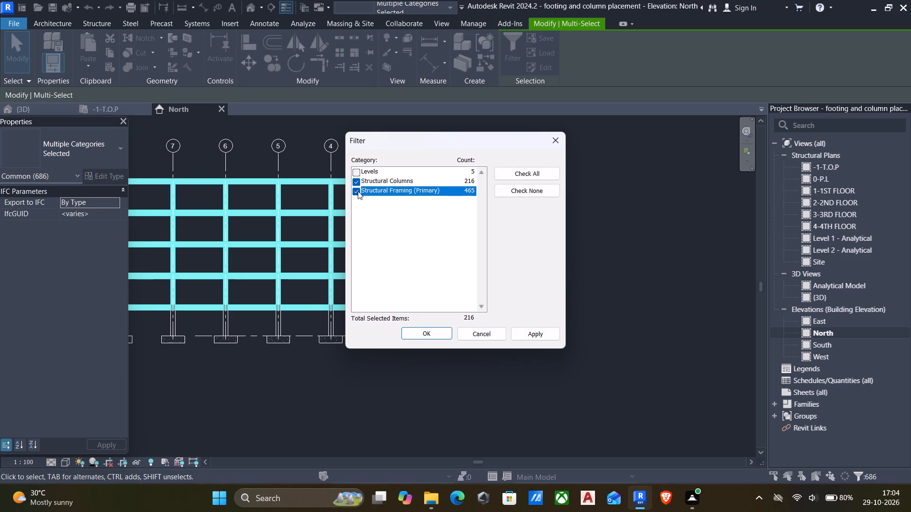
click(418, 329)
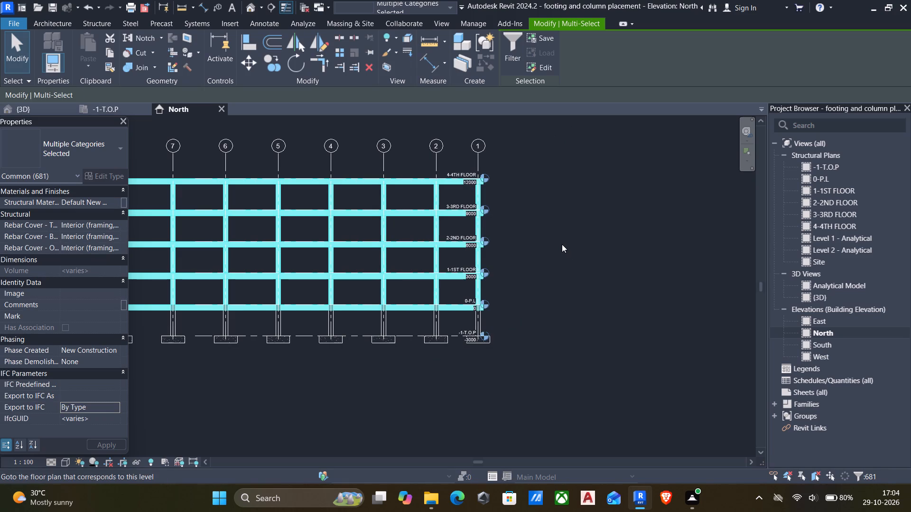
key(Delete)
middle_drag(170, 269, 357, 293)
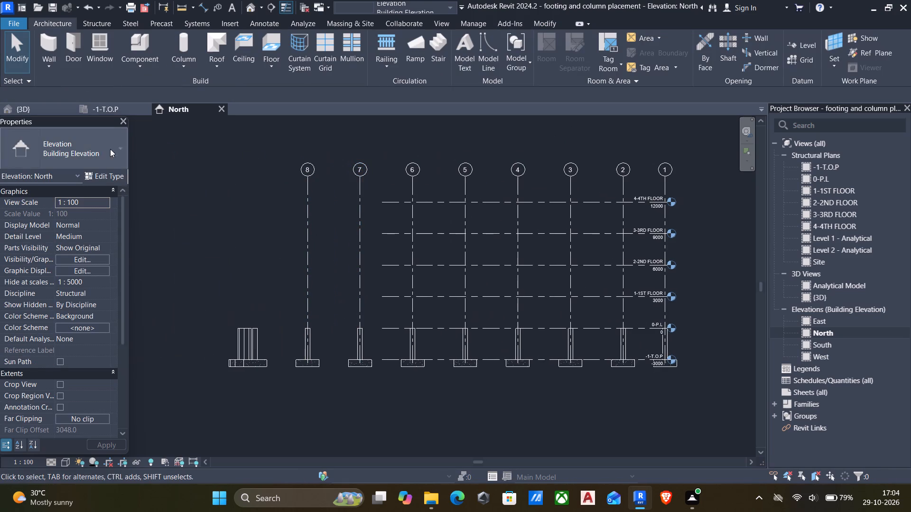
In the 3D view, temporarily hide all remaining 300 x 450mm concrete columns to leave the footings exposed.
click(248, 7)
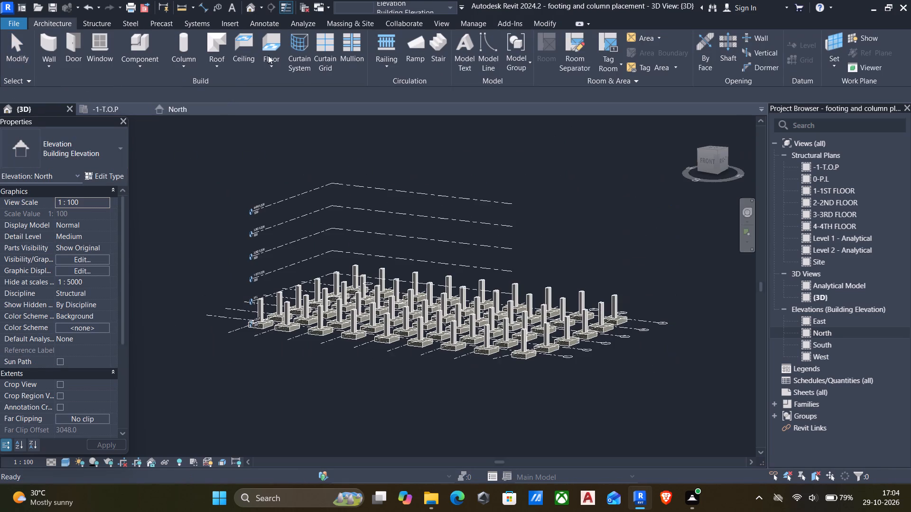
scroll(313, 329, up, 6)
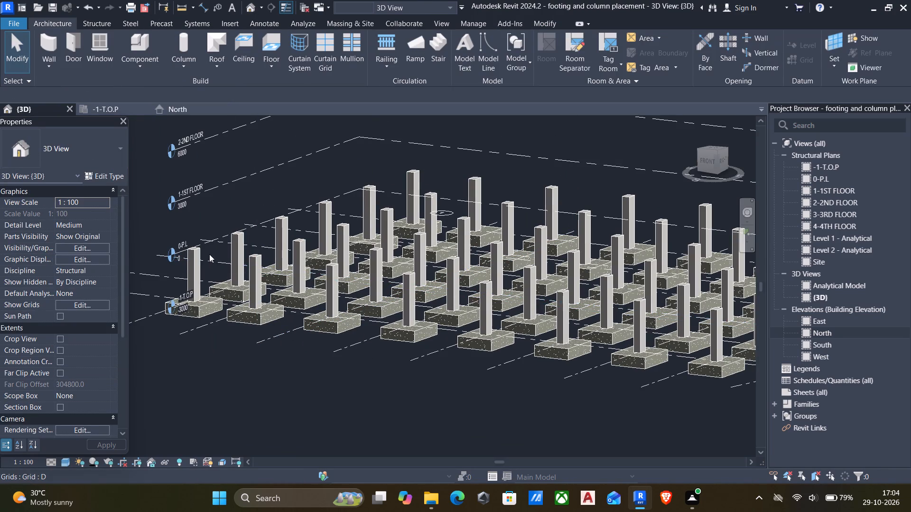
click(198, 266)
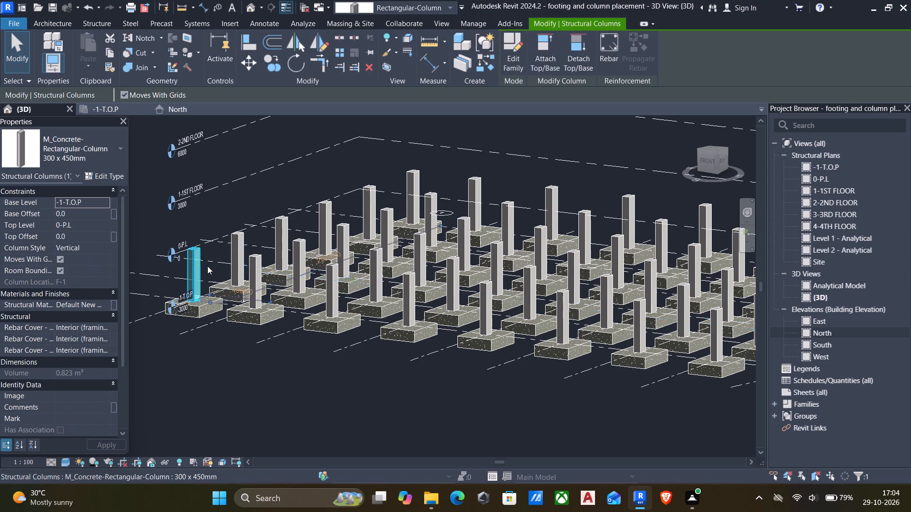
key(s)
key(a)
text(hh)
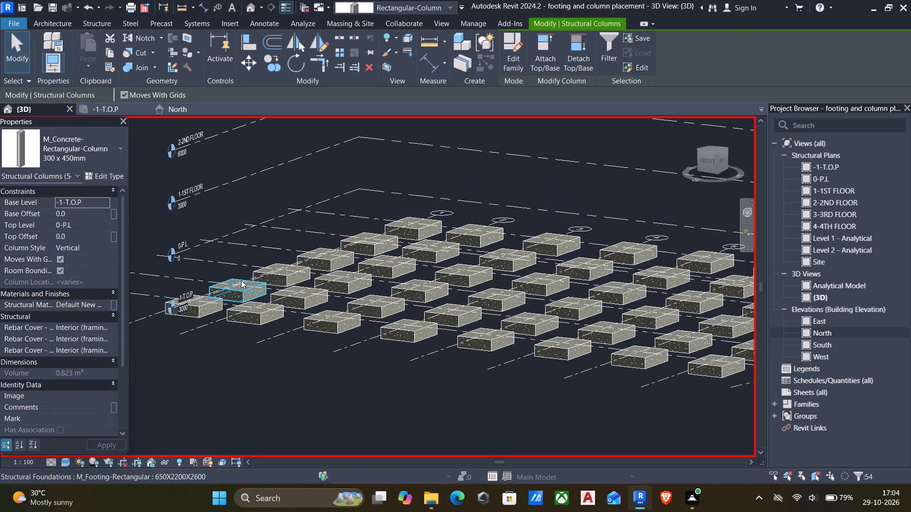
scroll(195, 314, up, 7)
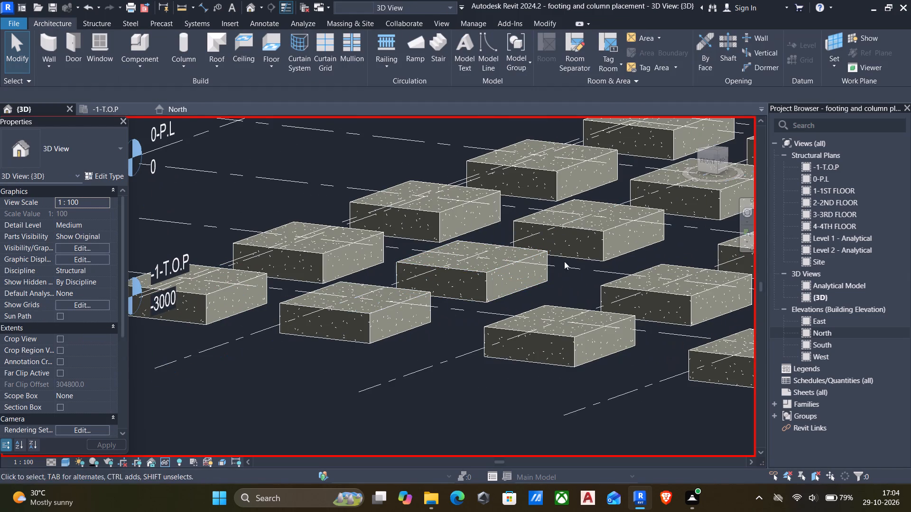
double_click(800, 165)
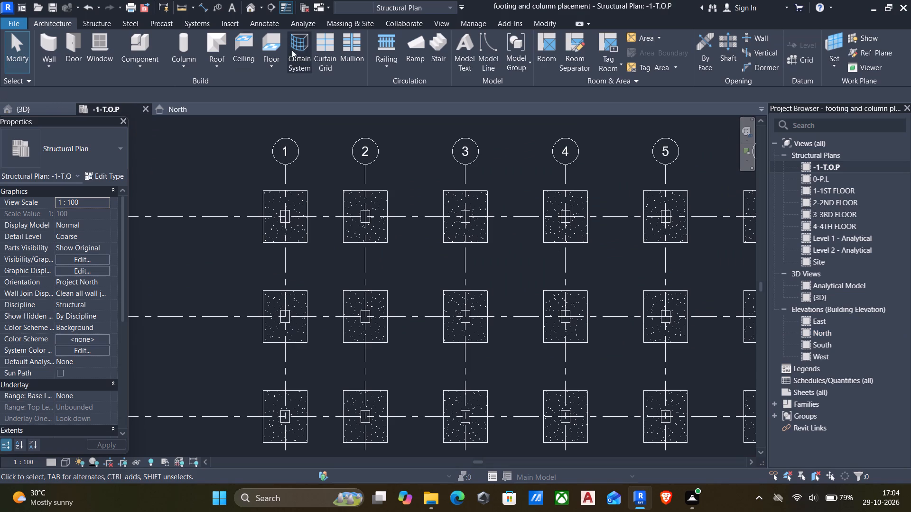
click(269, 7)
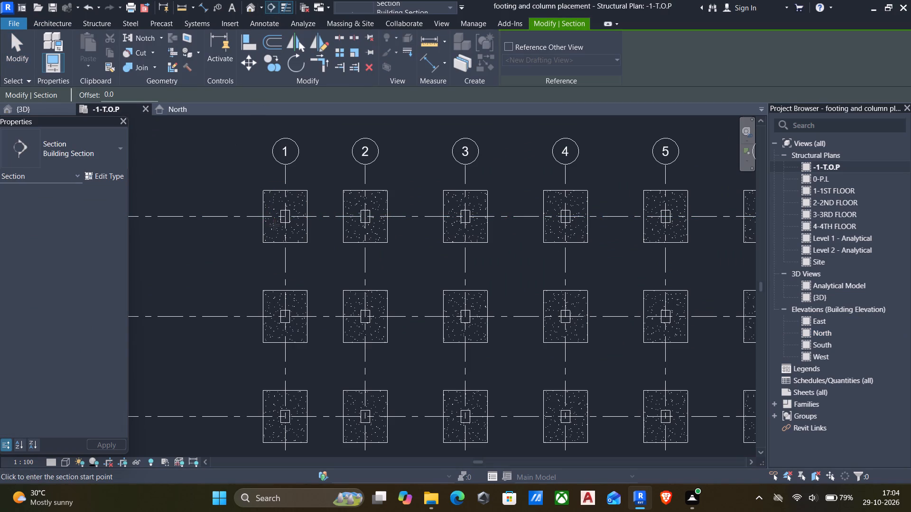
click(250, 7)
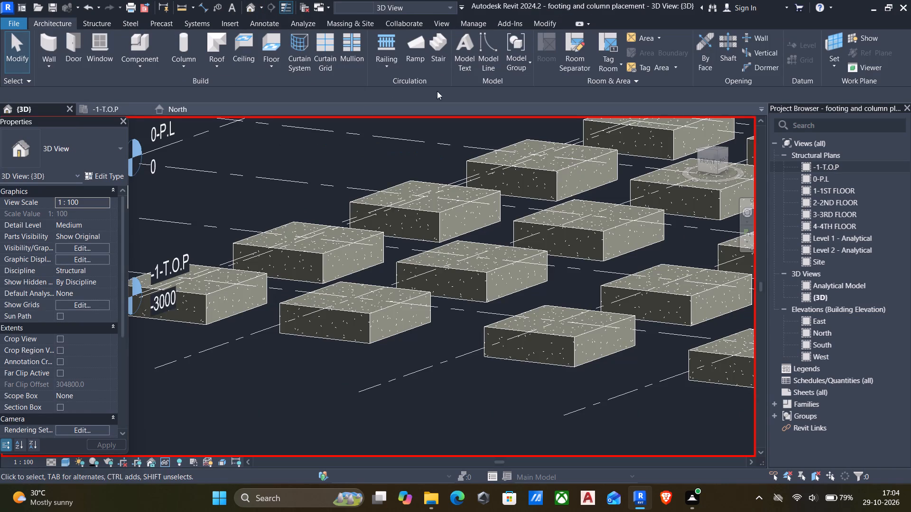
In the -1-T.O.P plan, draw a horizontal building section through the grid 1 footing in the uppermost row, extending just past both footing edges.
double_click(806, 166)
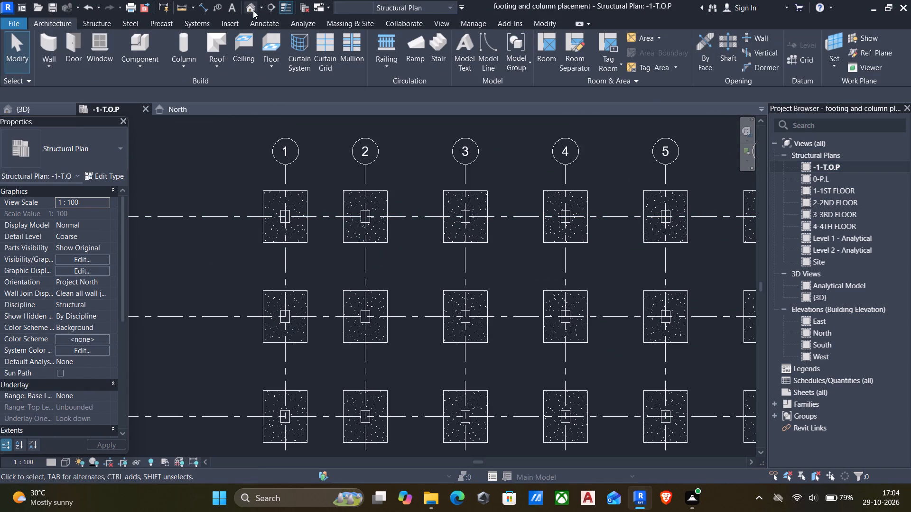
click(271, 7)
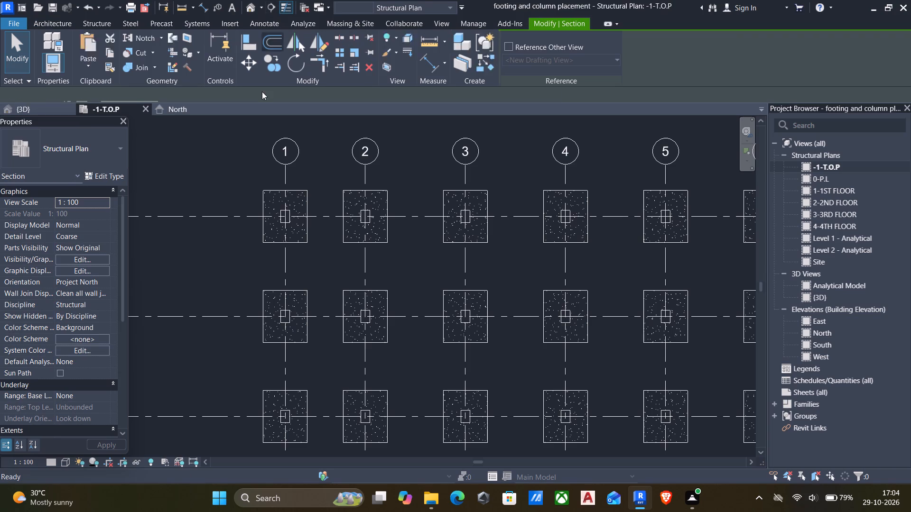
scroll(266, 211, up, 6)
click(246, 222)
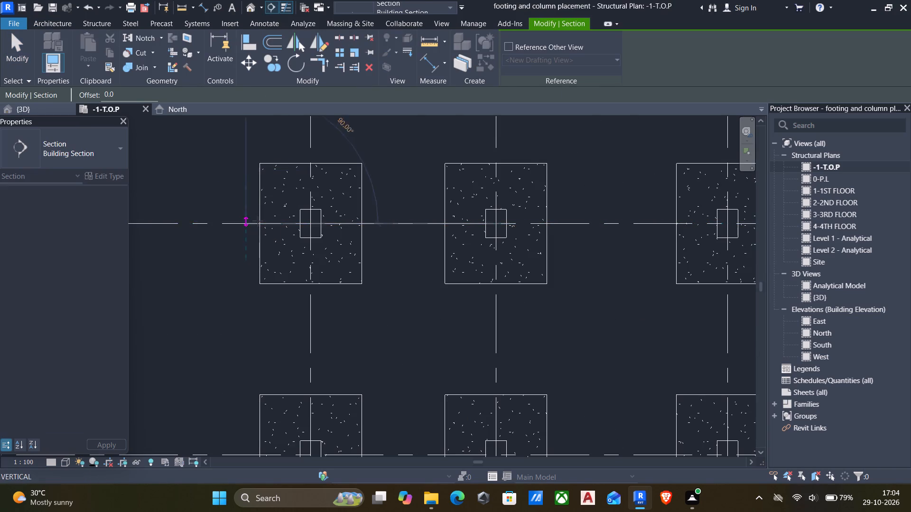
click(386, 223)
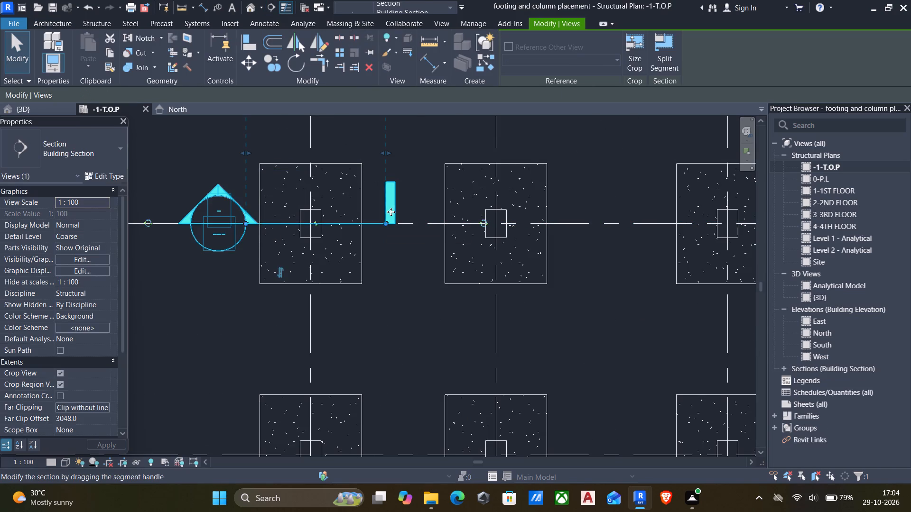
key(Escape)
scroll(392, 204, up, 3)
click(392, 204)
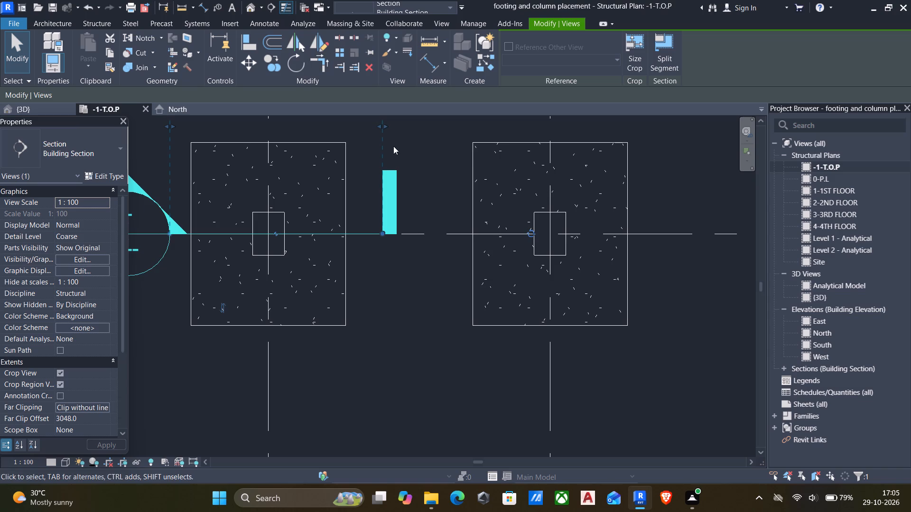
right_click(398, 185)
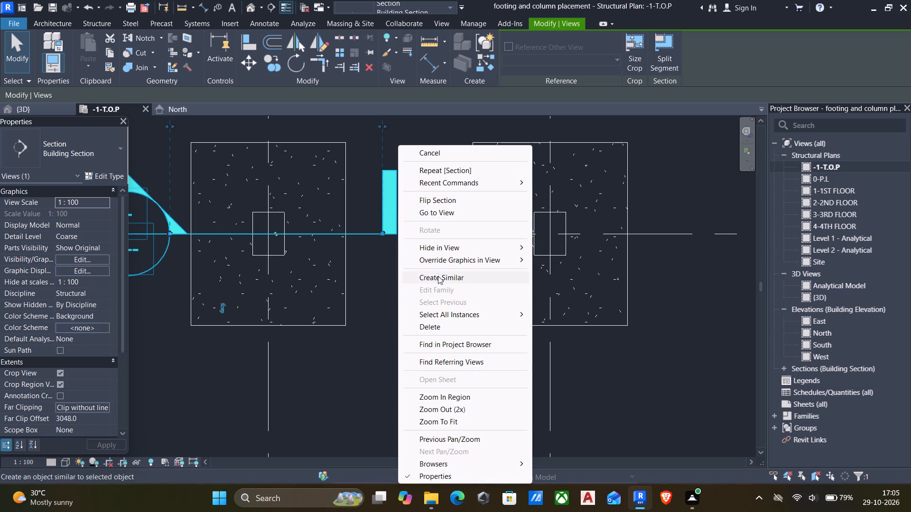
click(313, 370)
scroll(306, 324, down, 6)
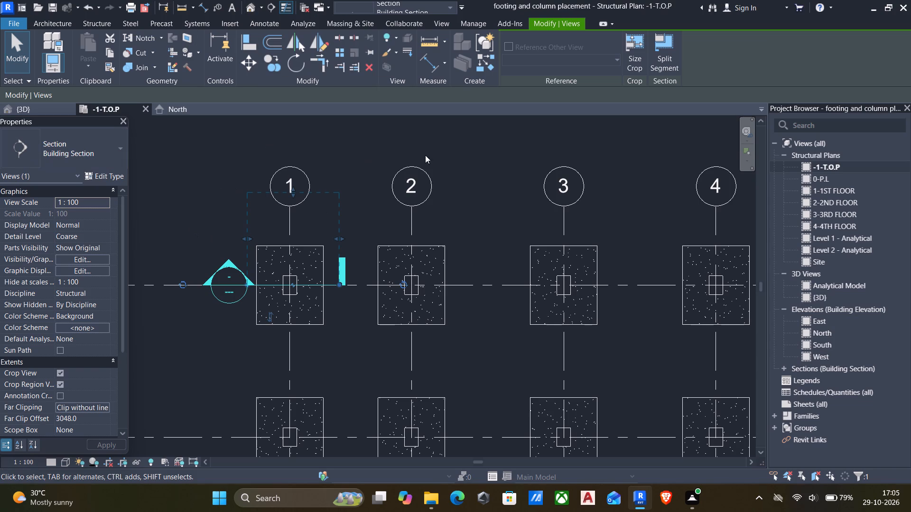
Examine the footings and lowest columns against the levels in the North elevation.
click(809, 326)
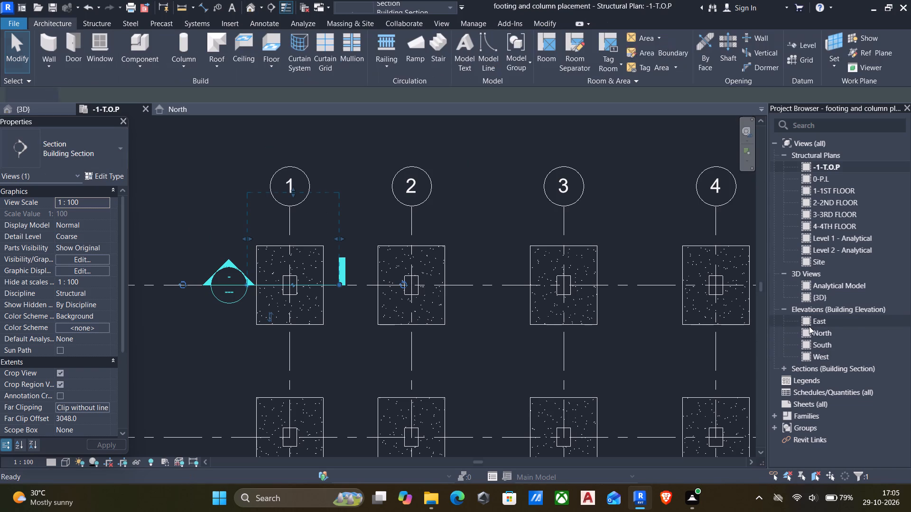
double_click(804, 328)
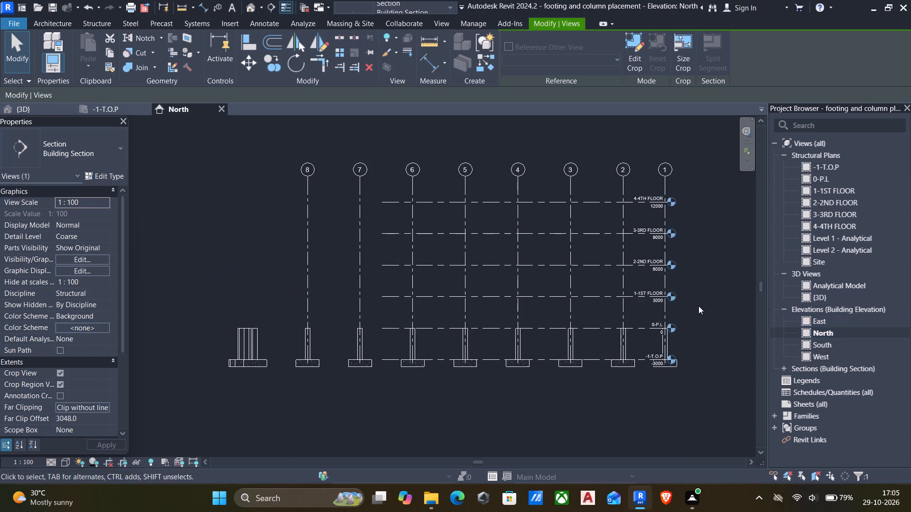
scroll(670, 367, up, 5)
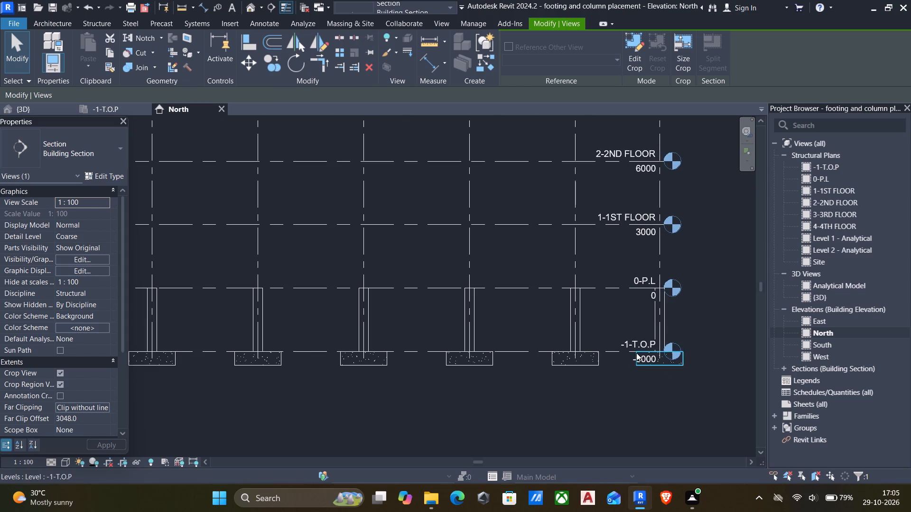
scroll(634, 352, up, 3)
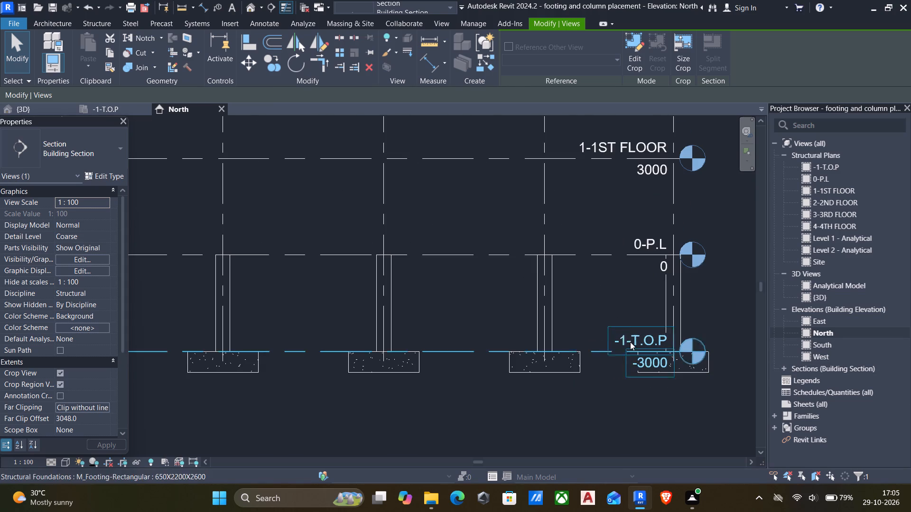
scroll(510, 314, down, 4)
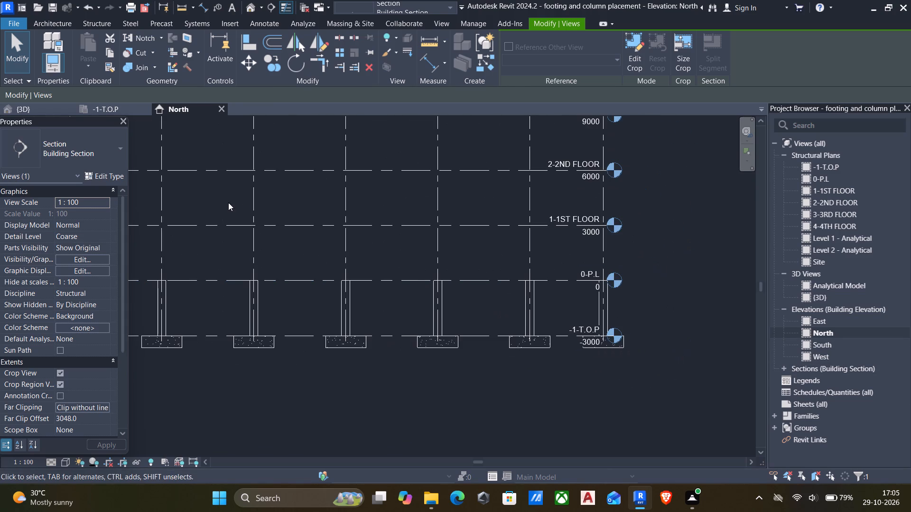
middle_drag(283, 258, 338, 264)
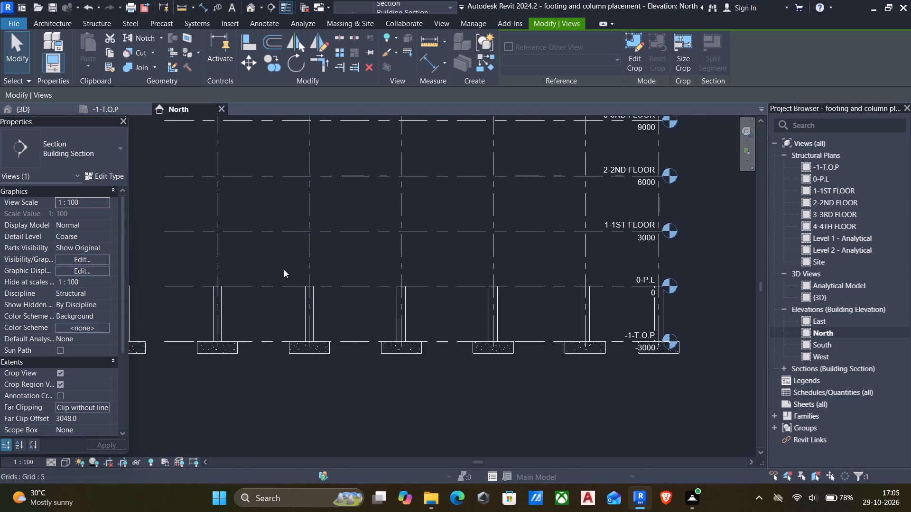
middle_drag(284, 269, 348, 287)
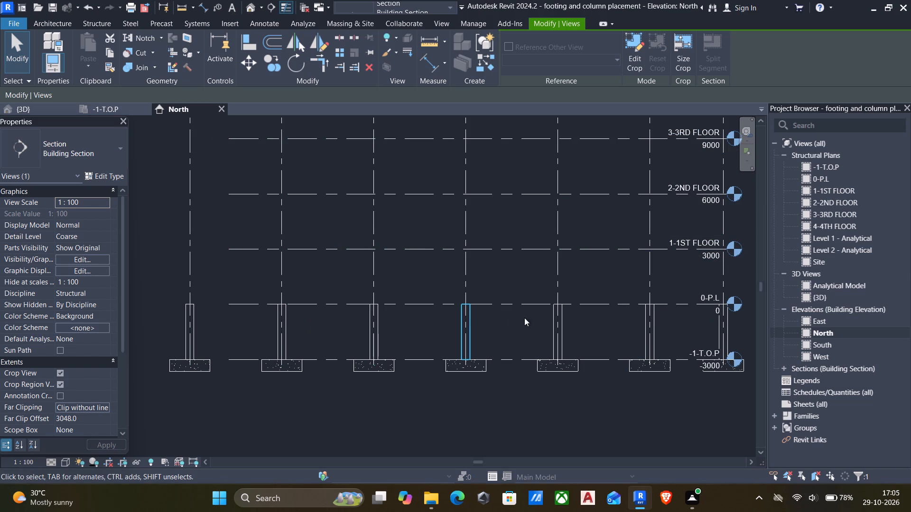
From the -1-T.O.P plan, open the view of the building section through the grid 1 footing.
double_click(809, 168)
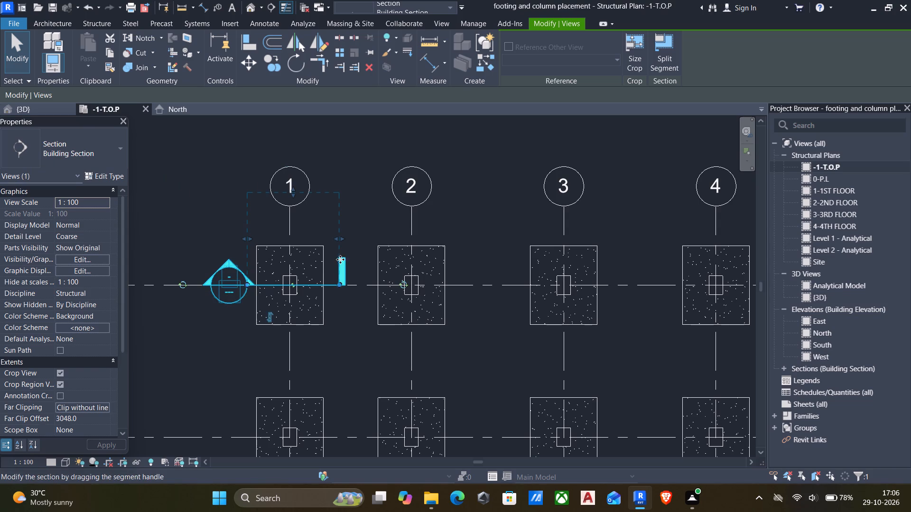
click(253, 5)
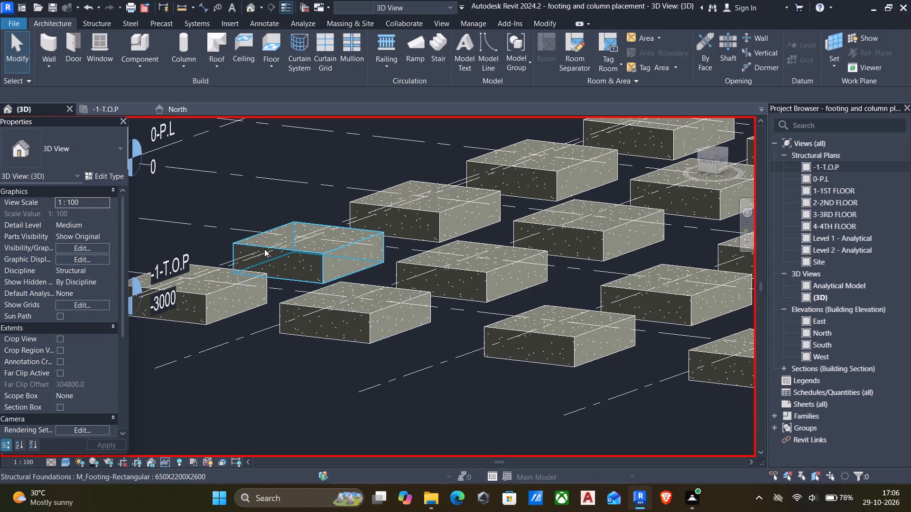
double_click(807, 168)
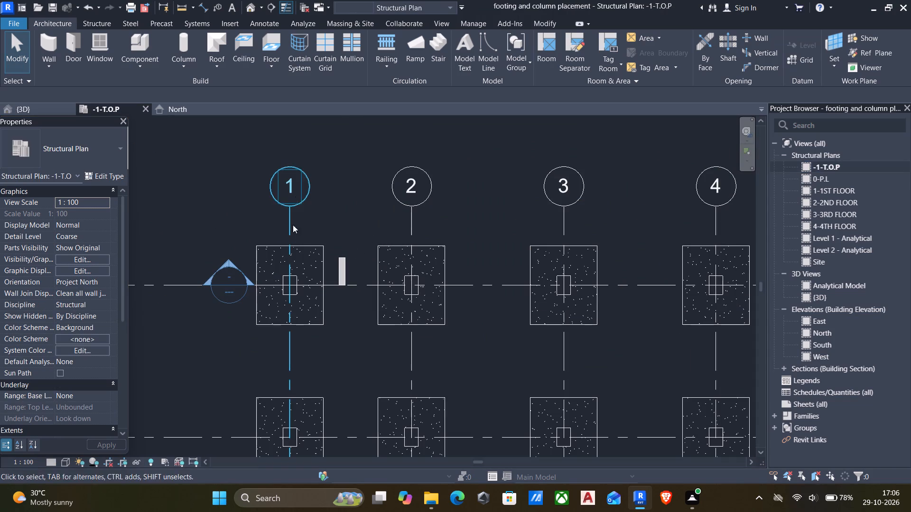
right_click(339, 264)
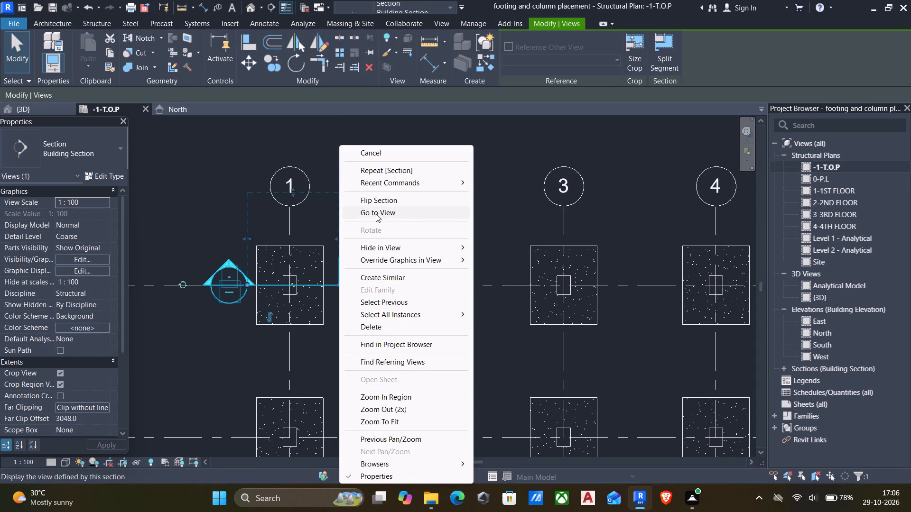
click(376, 214)
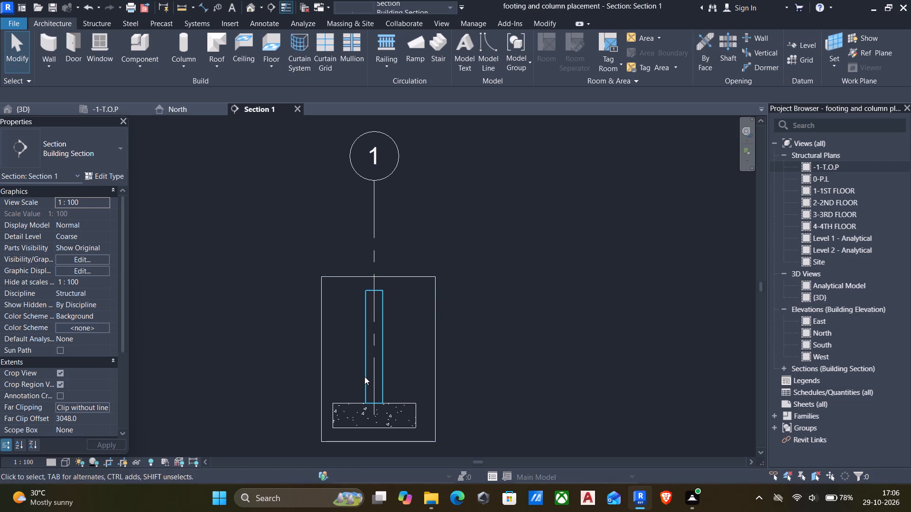
middle_drag(364, 376, 352, 344)
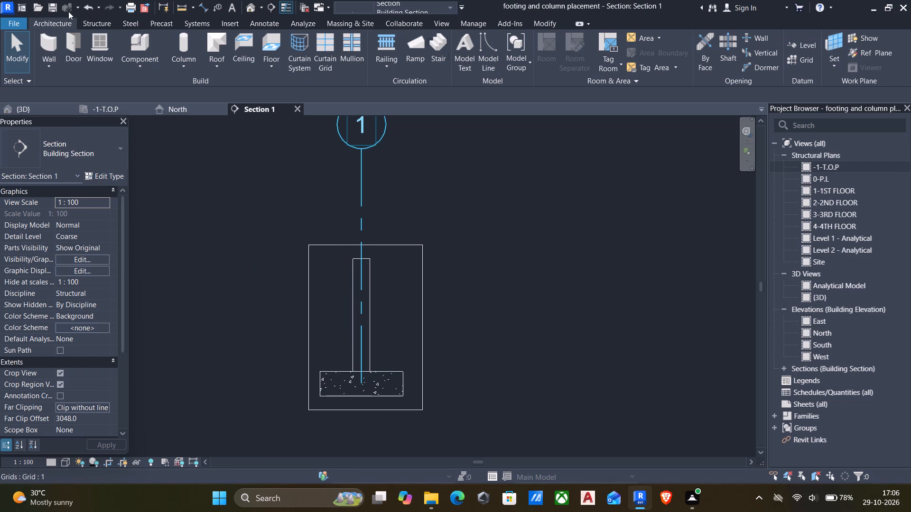
Rename the Exterior - 19M to 57M rebar cover setting as footing cover, and pick the footing for cover editing.
click(98, 23)
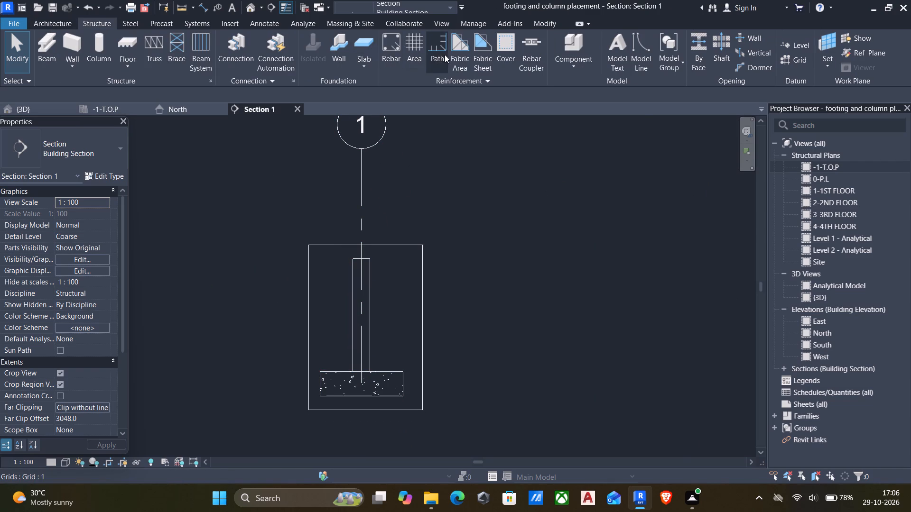
click(502, 40)
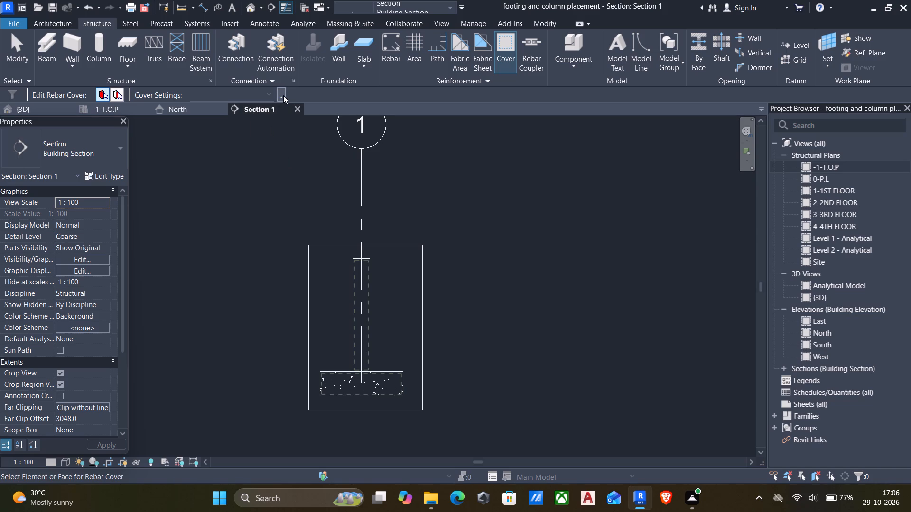
click(283, 95)
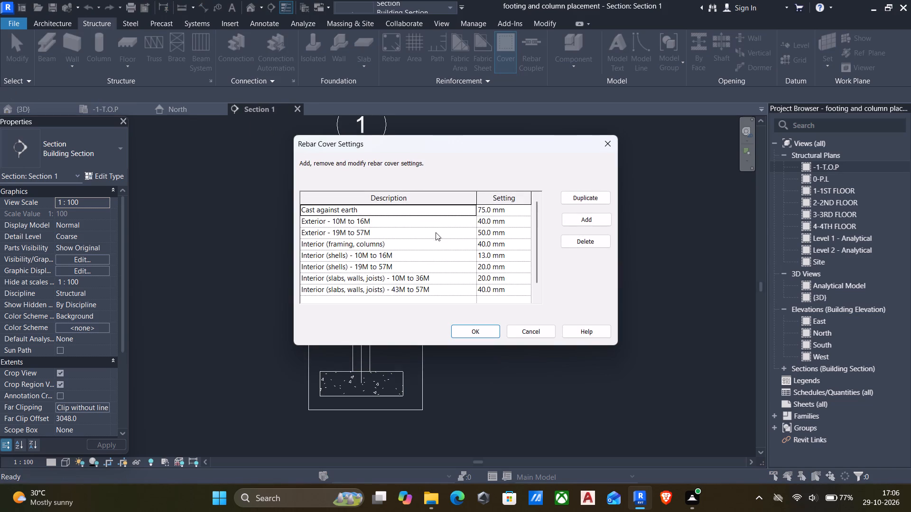
scroll(437, 233, down, 5)
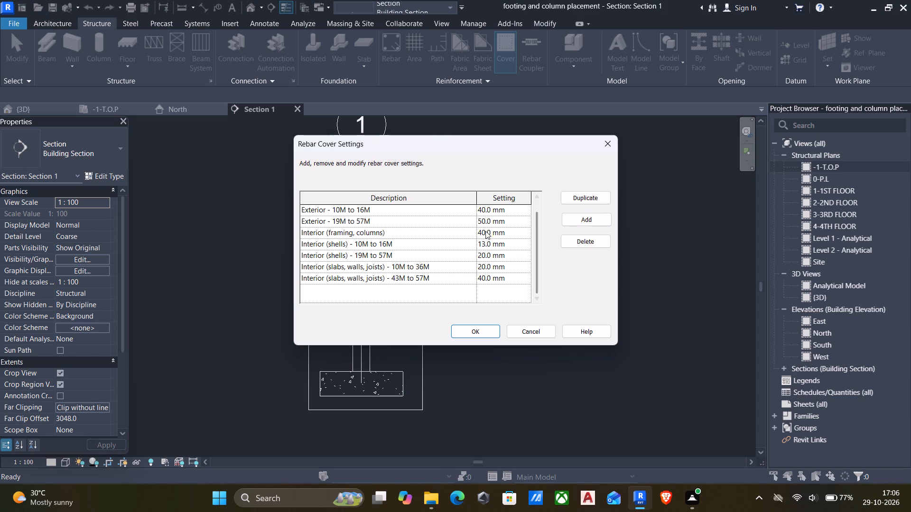
click(474, 221)
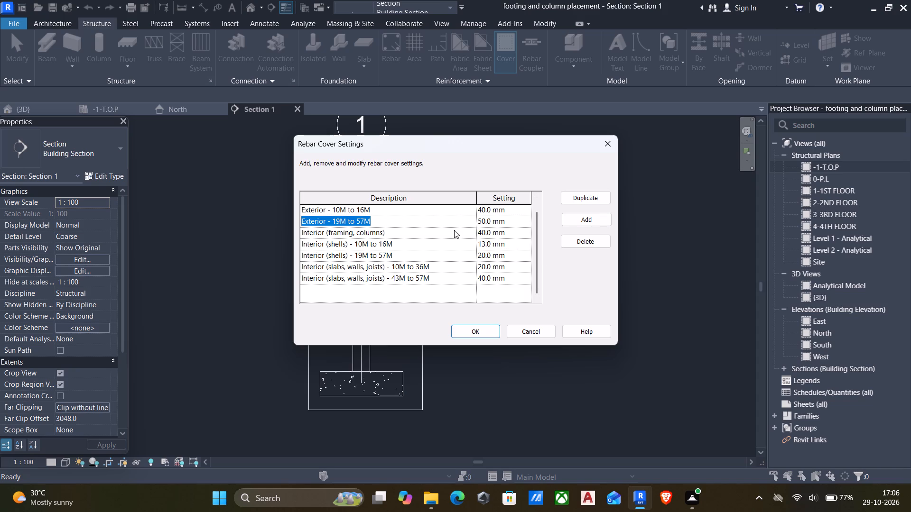
key(BackSpace)
text(footing cover)
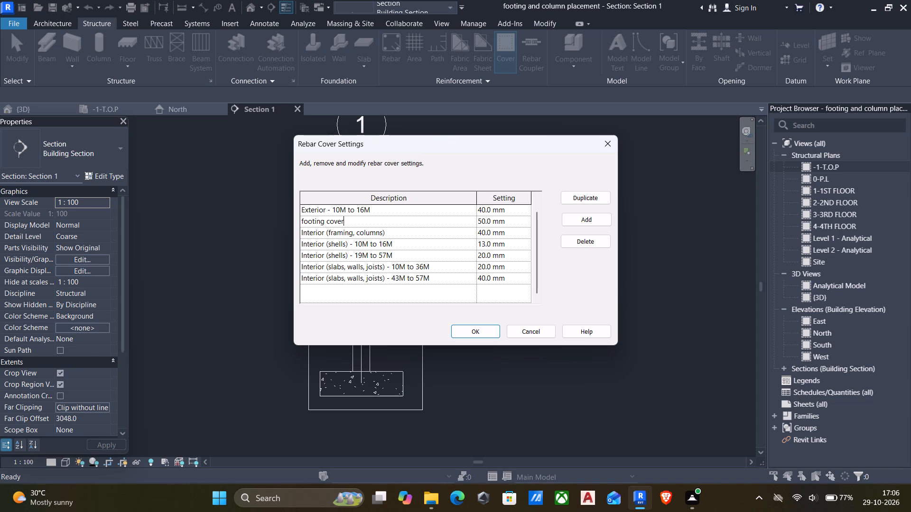
click(474, 327)
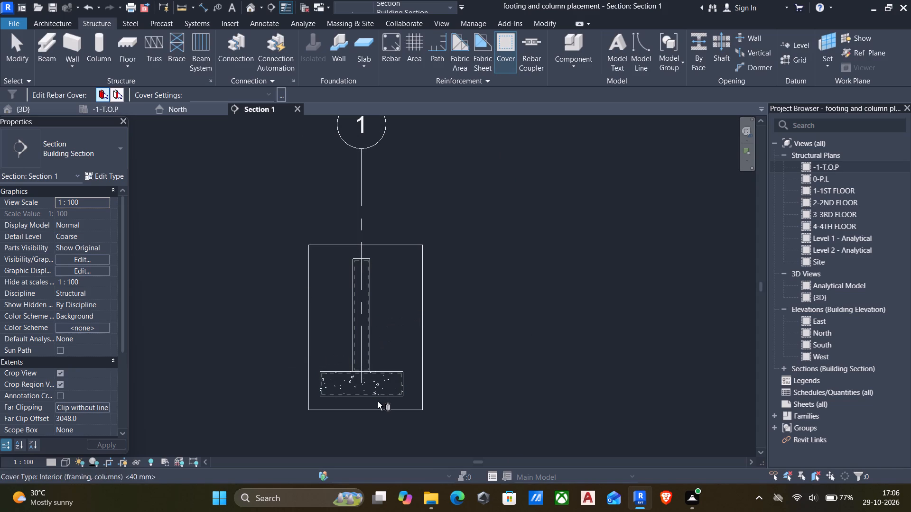
scroll(378, 401, up, 4)
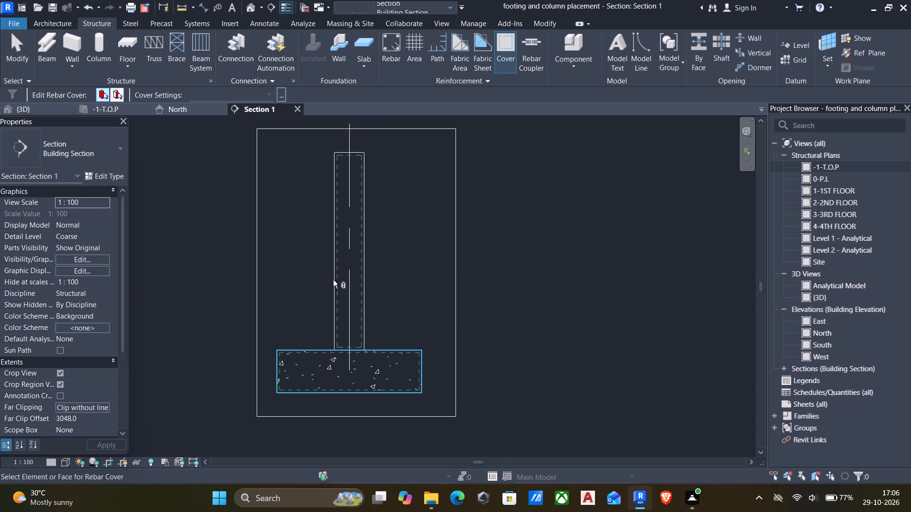
click(350, 390)
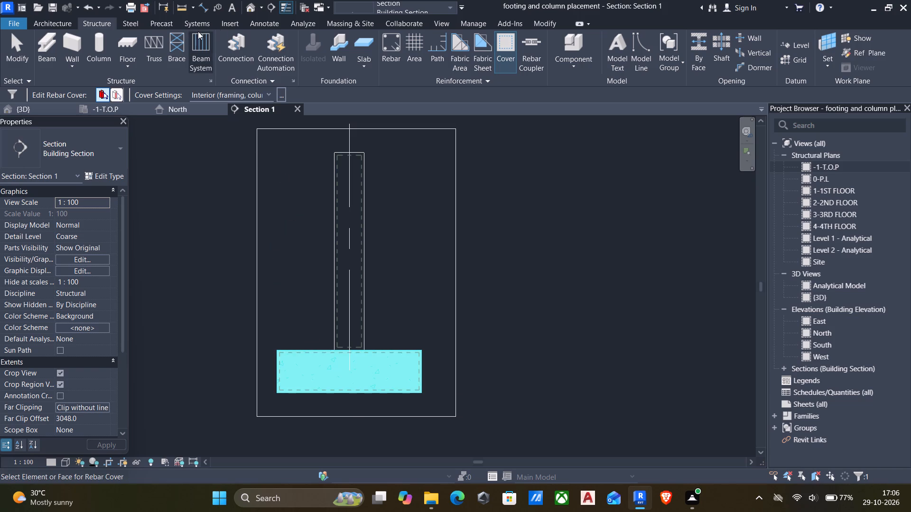
Place a 13M rebar of shape M_02 along the bottom of the footing in the section, using the current work plane.
click(381, 36)
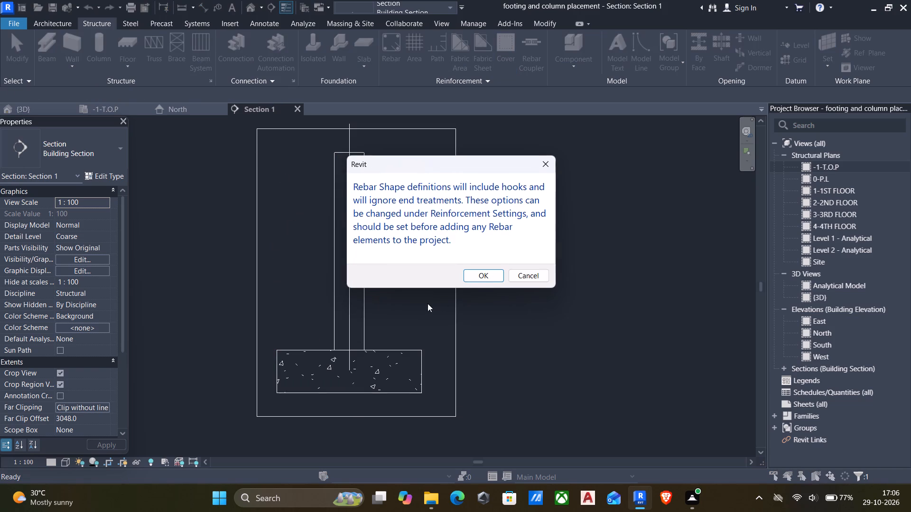
click(475, 274)
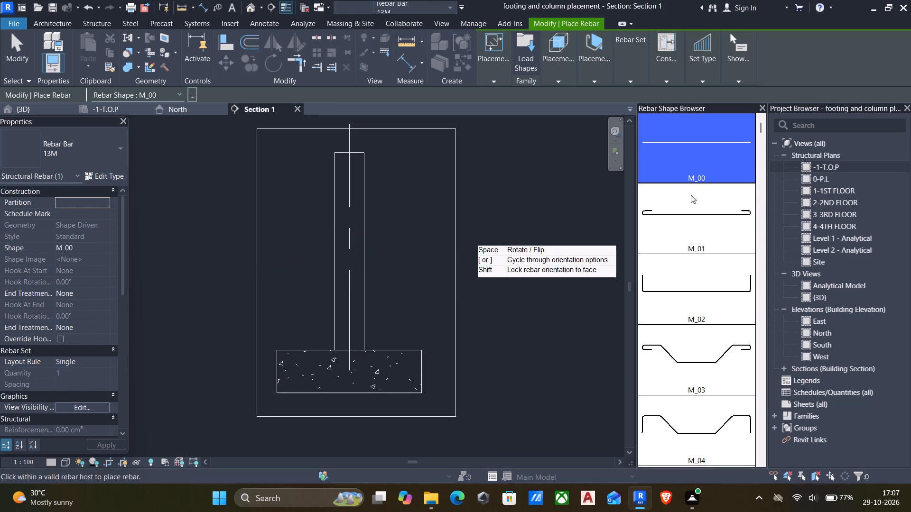
scroll(688, 239, down, 8)
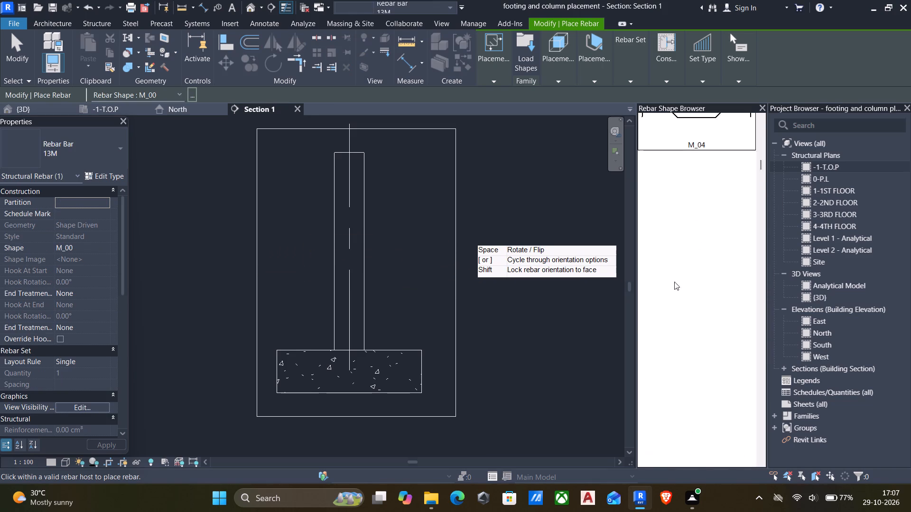
scroll(674, 282, down, 9)
scroll(691, 330, down, 9)
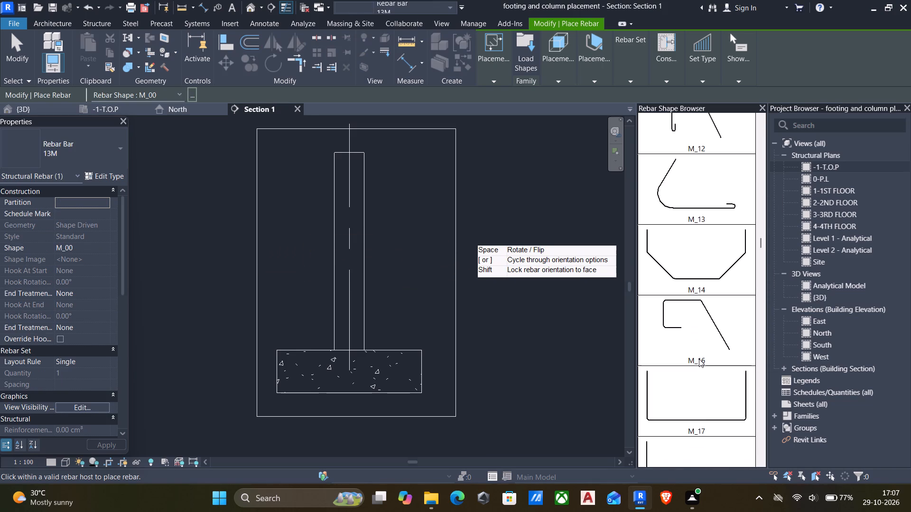
scroll(699, 359, down, 1)
scroll(743, 254, up, 8)
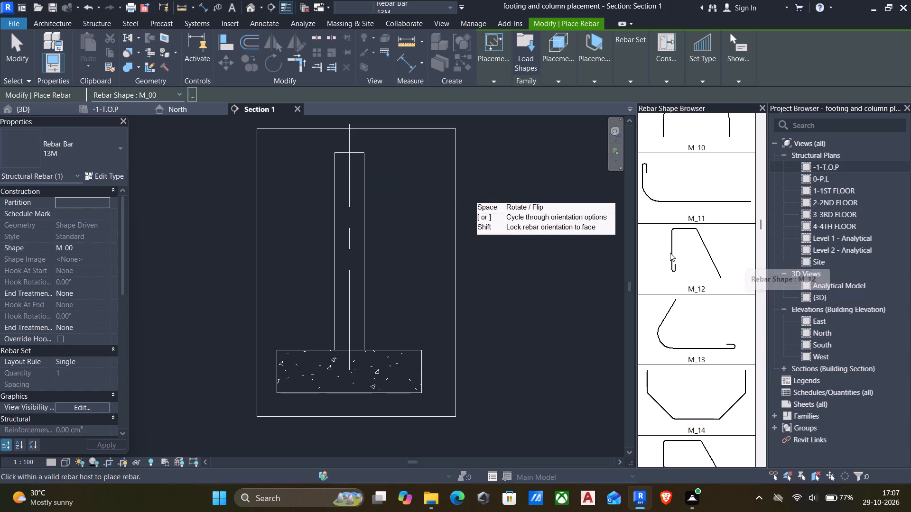
scroll(670, 253, up, 20)
scroll(670, 253, up, 6)
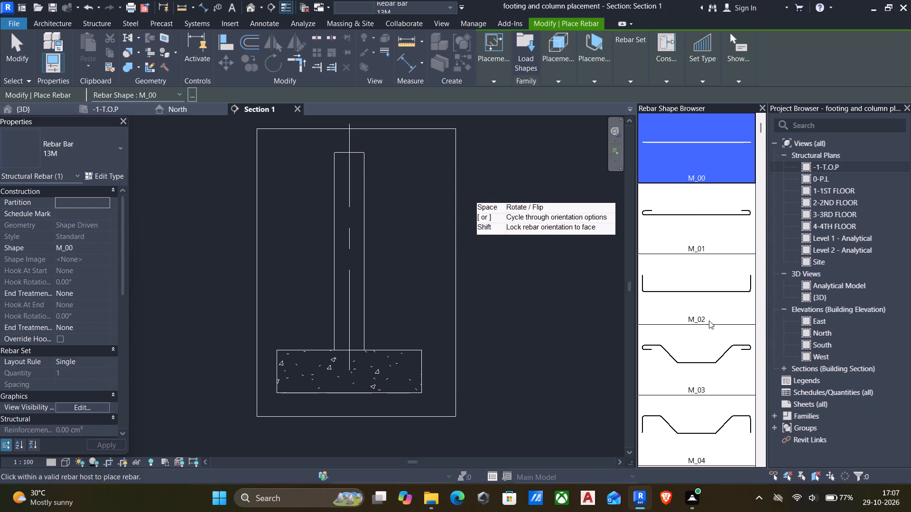
click(692, 289)
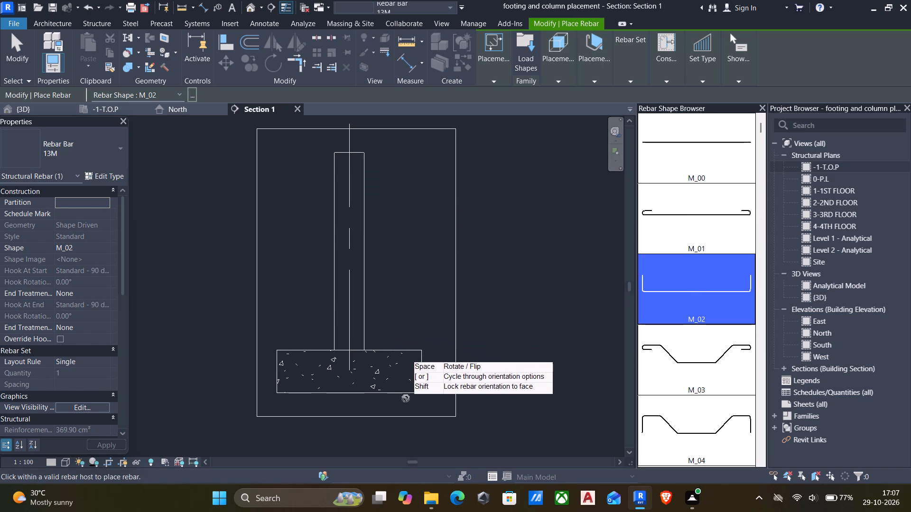
click(556, 73)
click(562, 118)
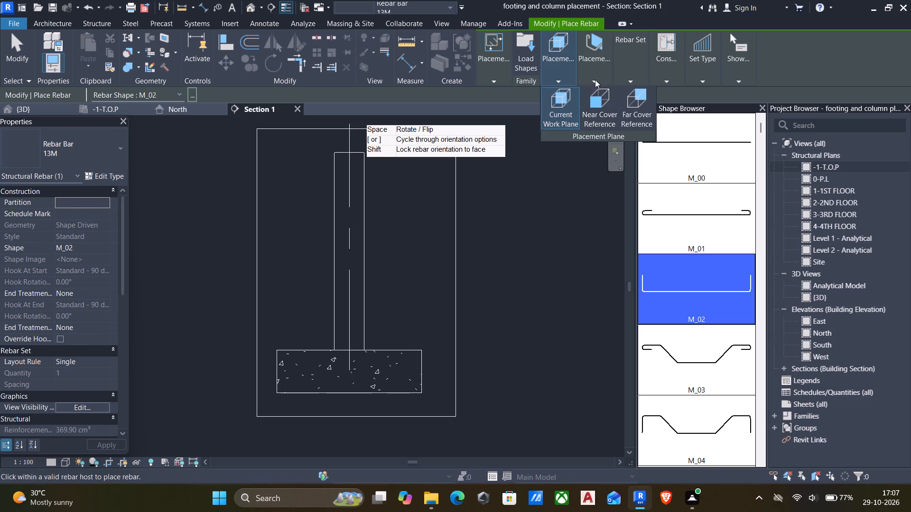
click(595, 80)
click(595, 118)
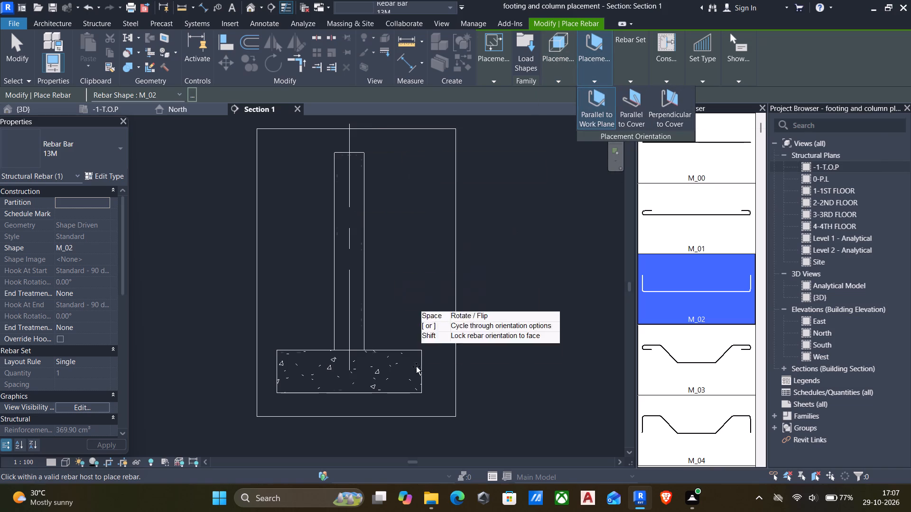
click(381, 388)
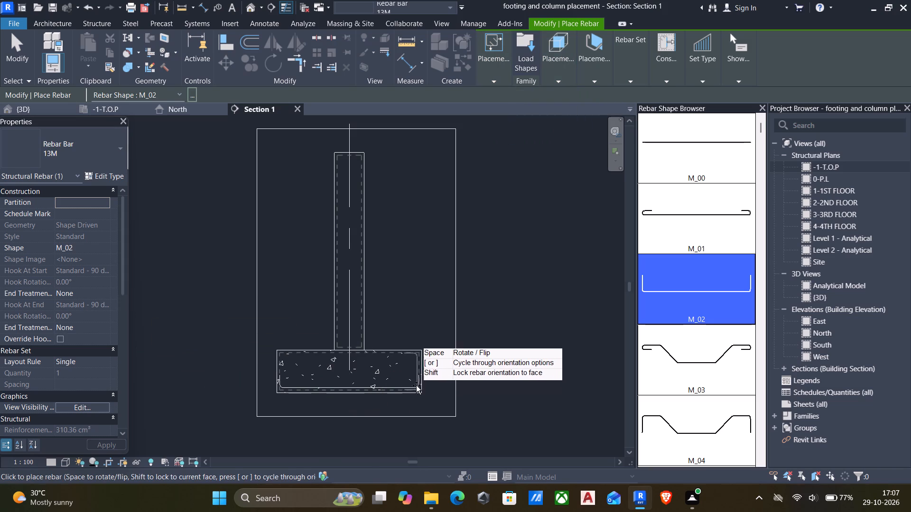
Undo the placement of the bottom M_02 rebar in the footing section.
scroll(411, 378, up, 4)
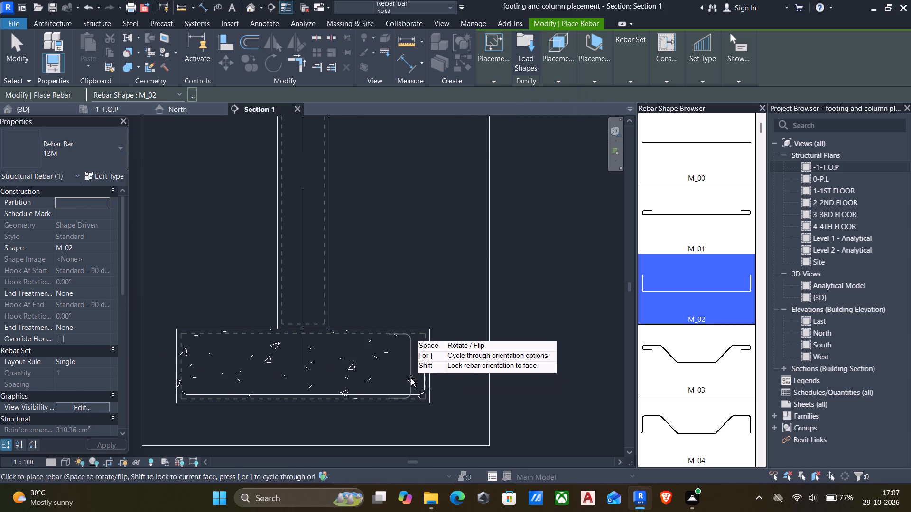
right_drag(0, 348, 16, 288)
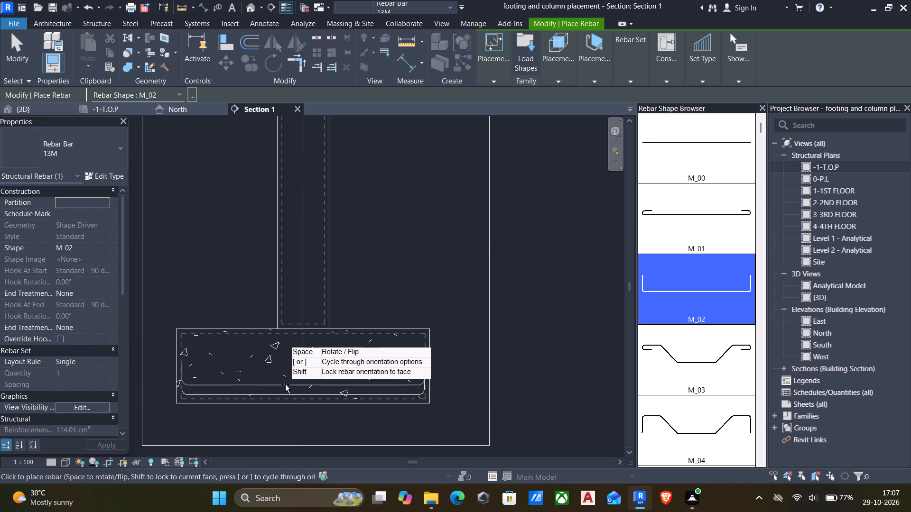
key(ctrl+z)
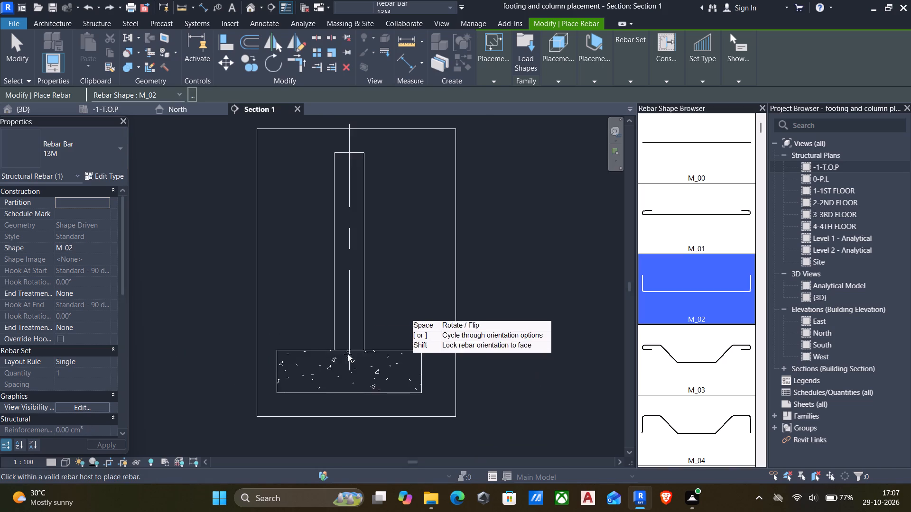
Place two single 13M rebars of shape M_02 in the footing section, one along the top cover and one near the bottom.
scroll(467, 417, up, 3)
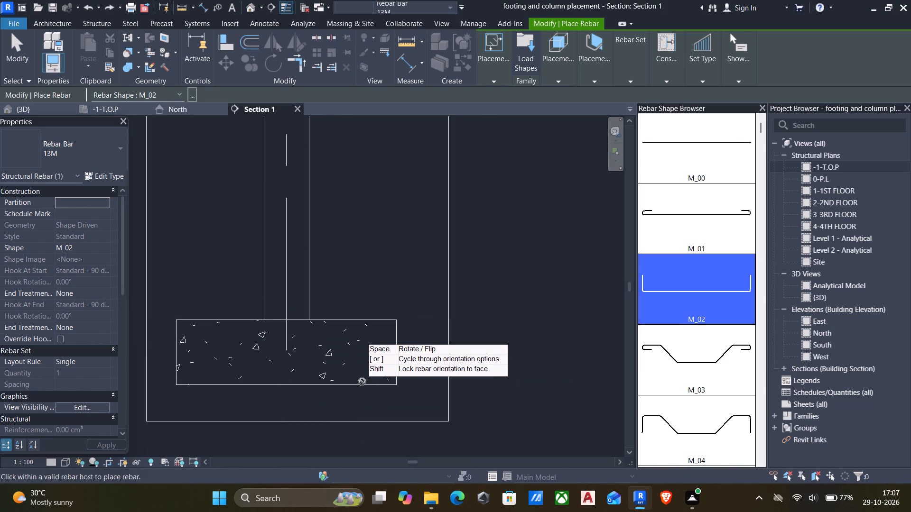
drag(362, 381, 368, 384)
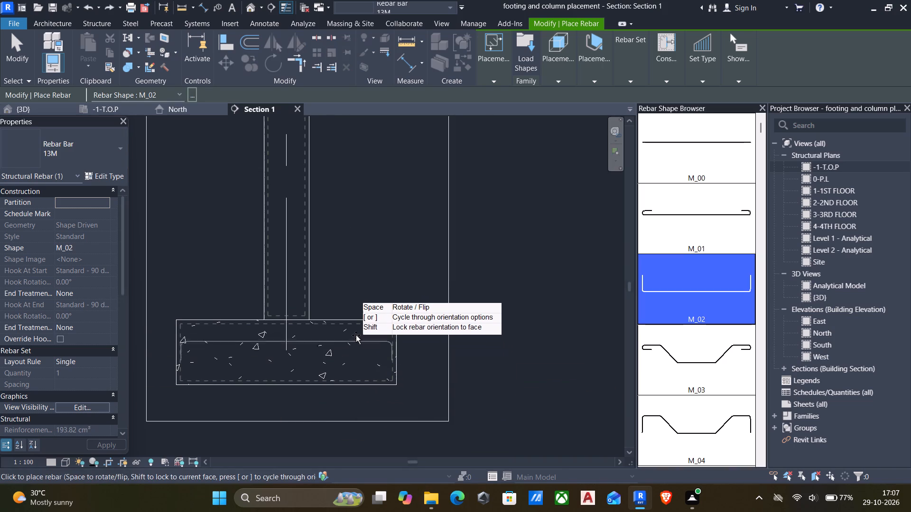
click(352, 324)
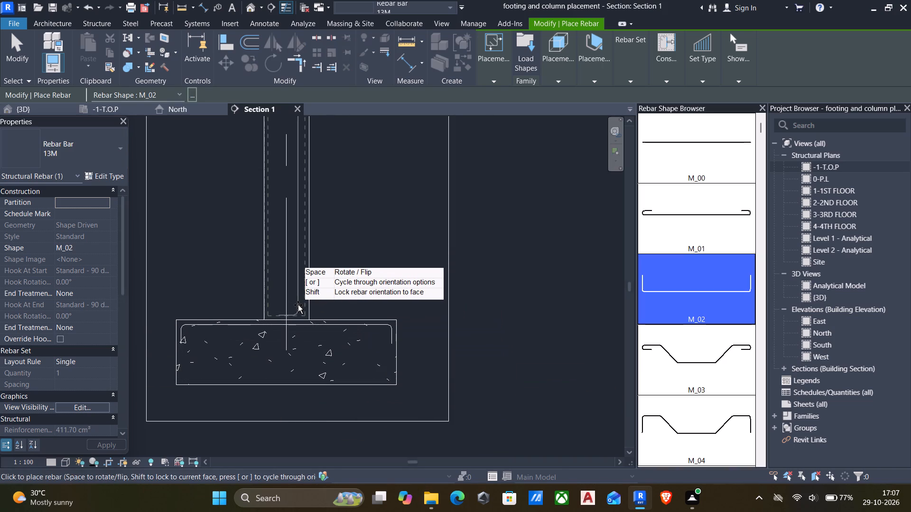
scroll(198, 338, up, 3)
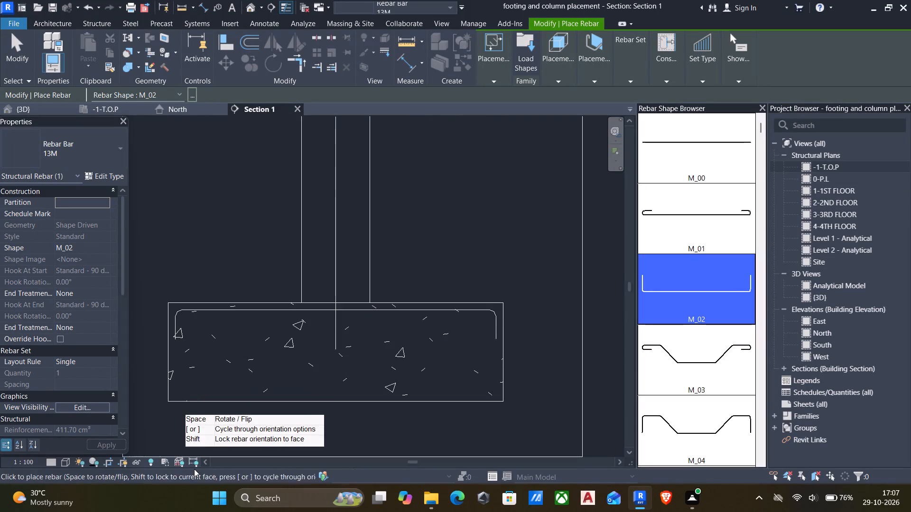
scroll(597, 367, up, 1)
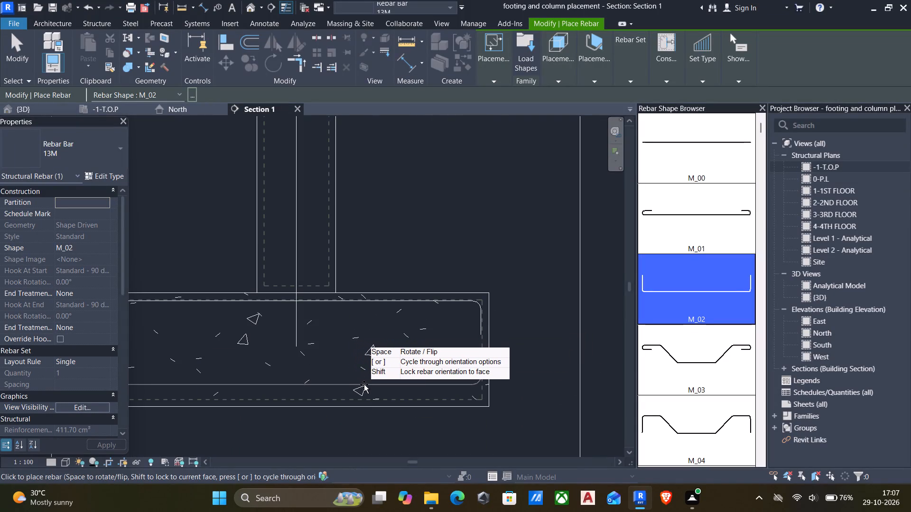
click(358, 384)
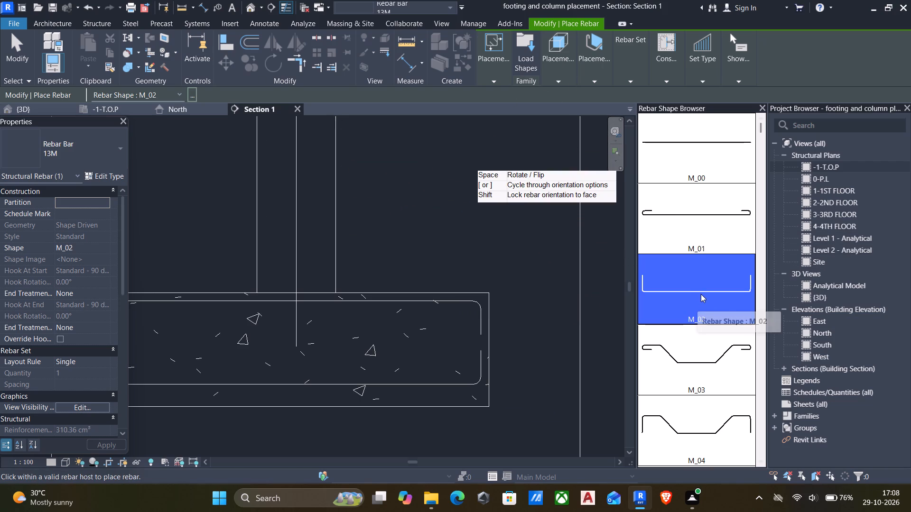
Choose rebar shape M_00 for placement and set the rebar set layout to Maximum Spacing with 150 mm spacing.
scroll(705, 288, up, 12)
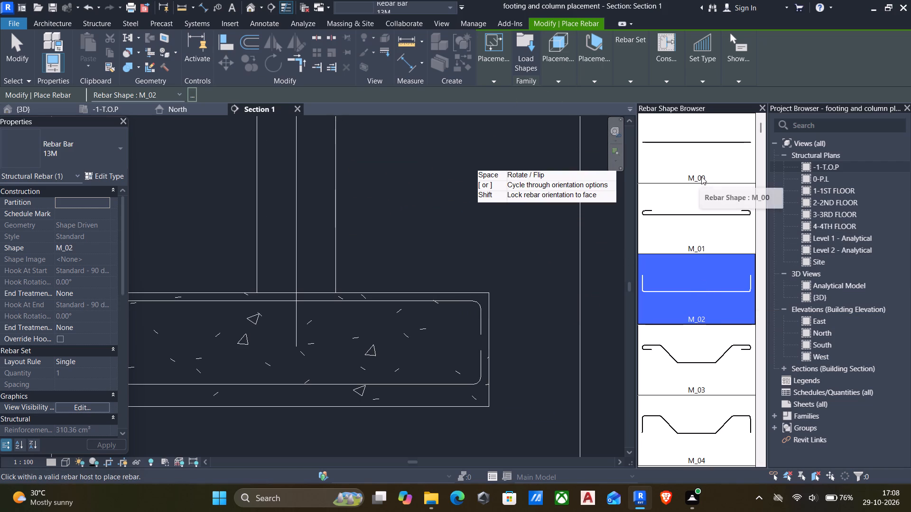
click(694, 148)
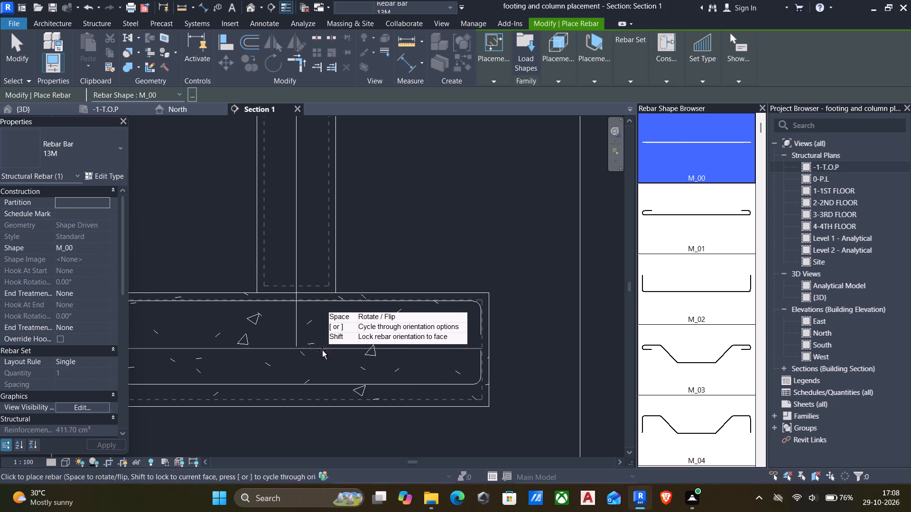
middle_drag(325, 353, 418, 352)
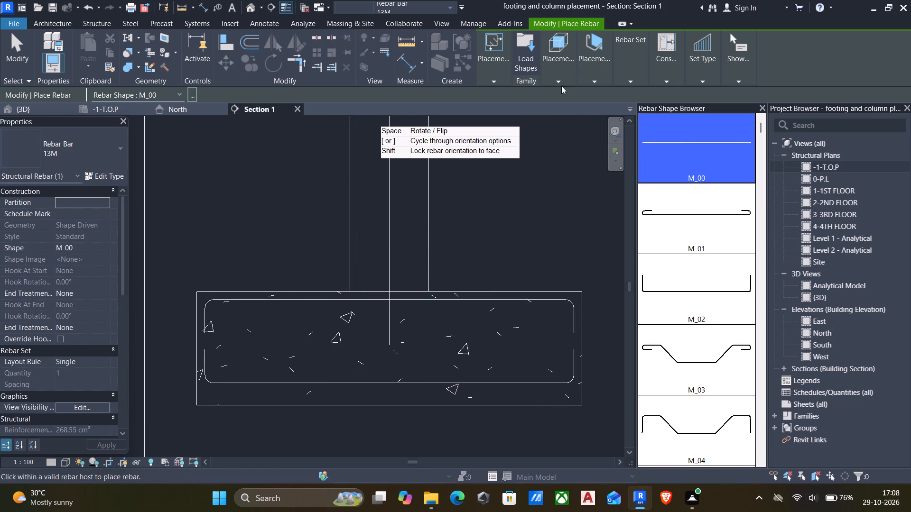
click(558, 75)
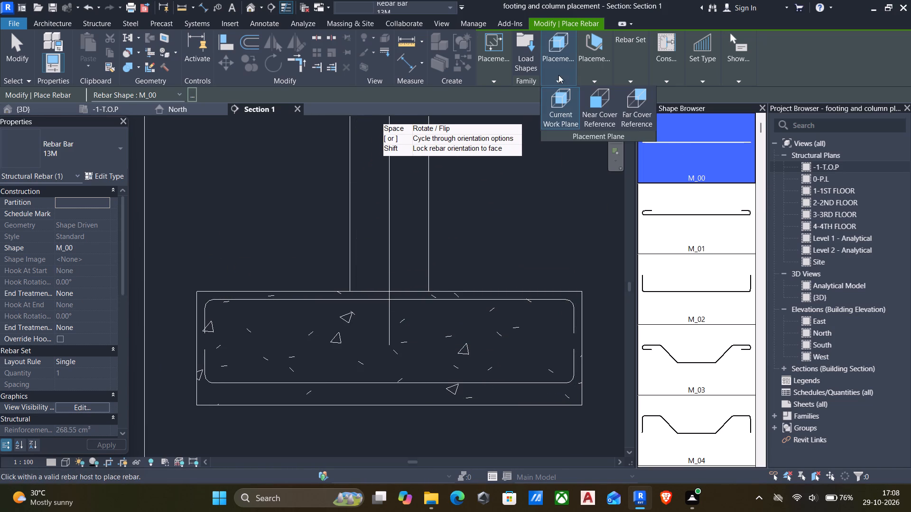
click(558, 75)
click(632, 46)
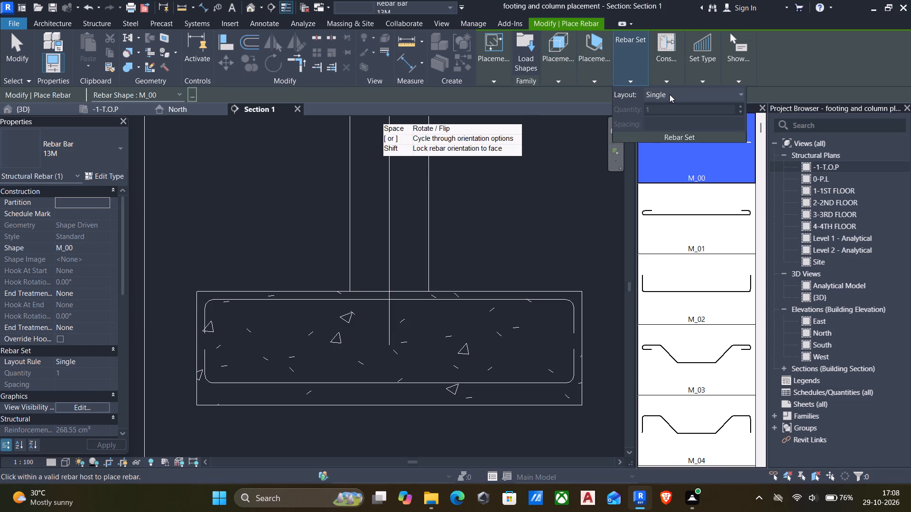
click(731, 95)
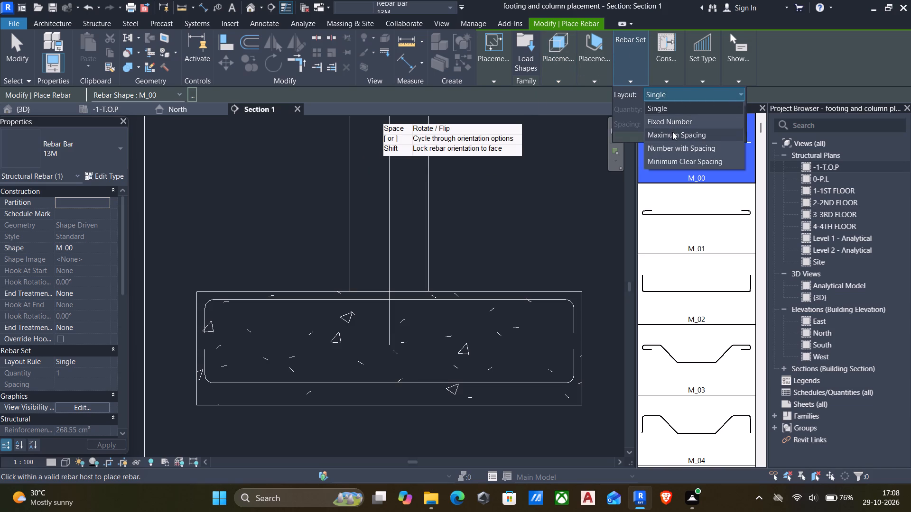
click(672, 132)
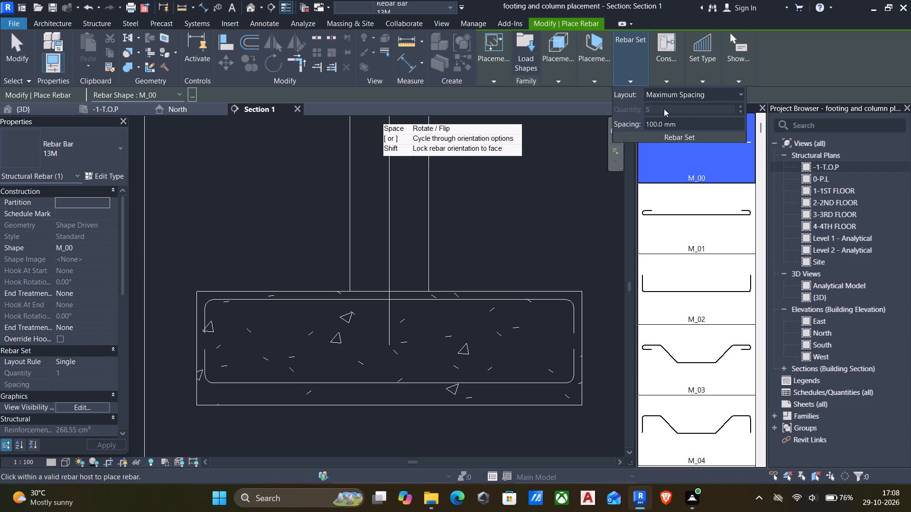
click(664, 109)
click(689, 117)
click(702, 128)
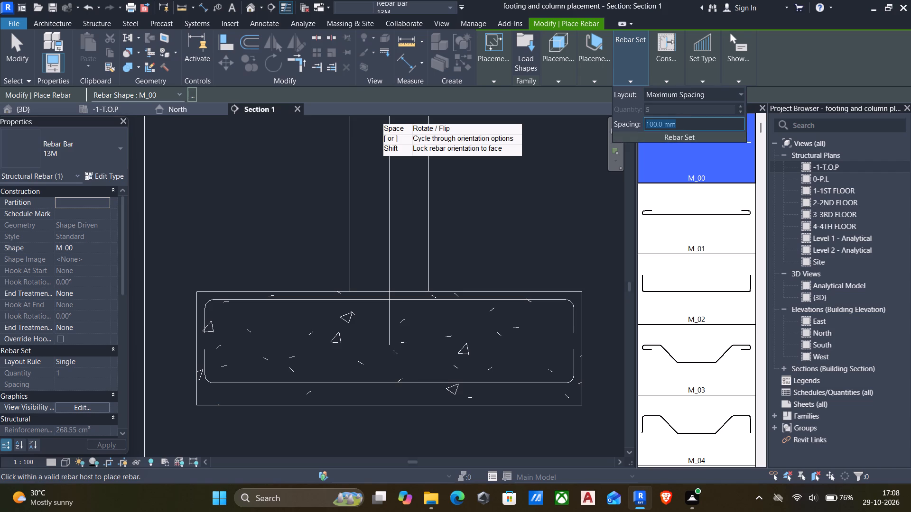
click(702, 128)
text(150)
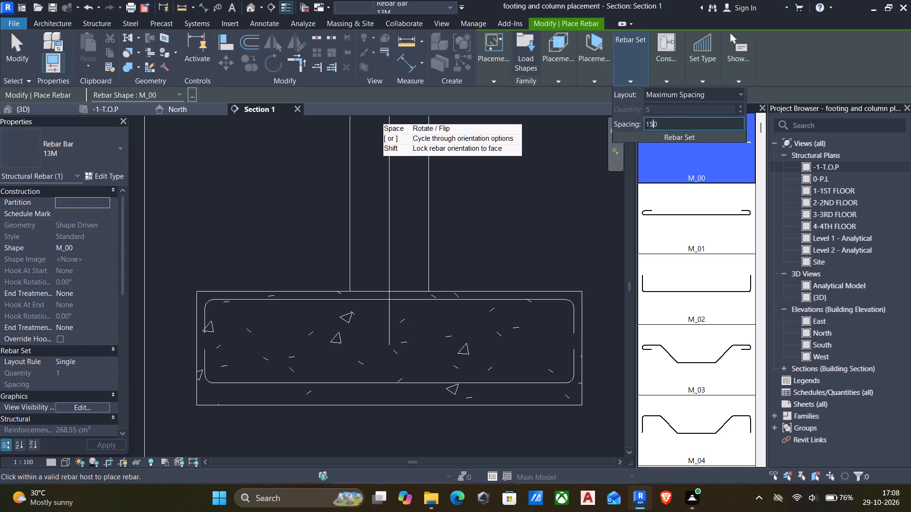
key(Return)
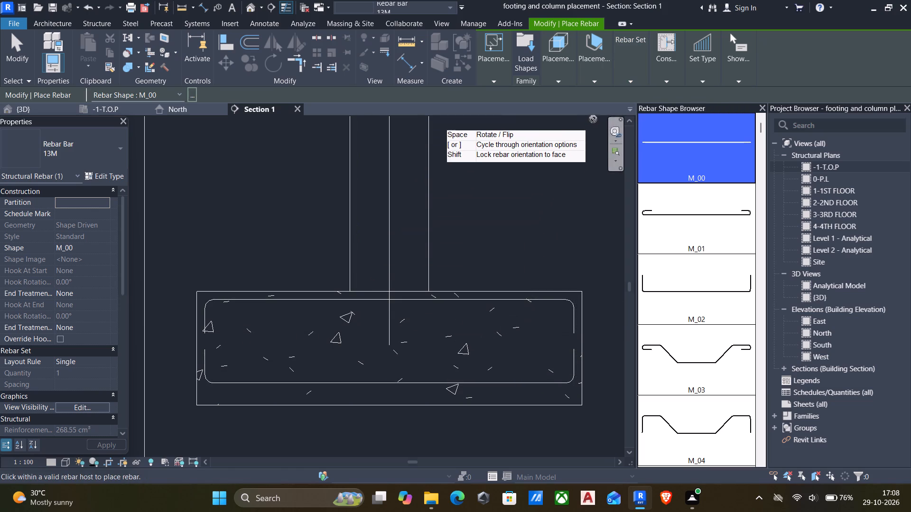
Place two M_00 bar sets perpendicular to cover on the Far Cover Reference plane, just above the bottom bar and just below the top bar.
click(558, 79)
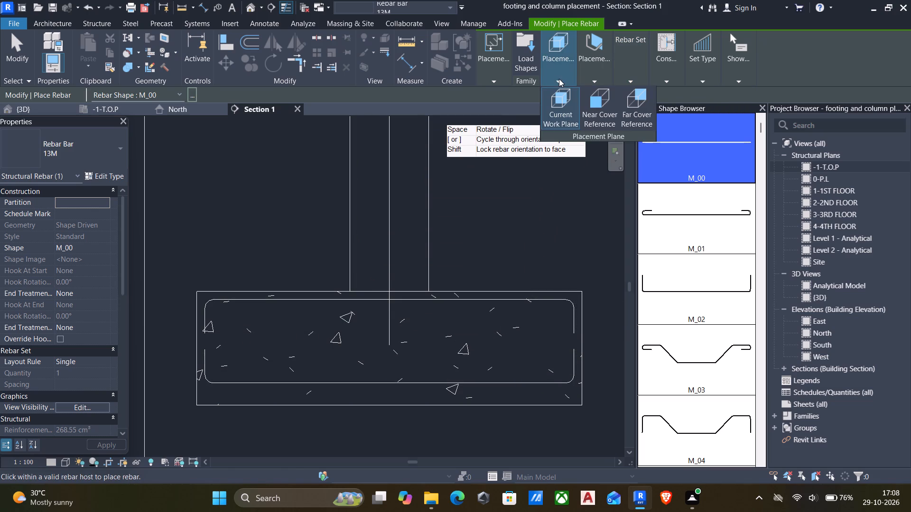
click(640, 114)
click(668, 79)
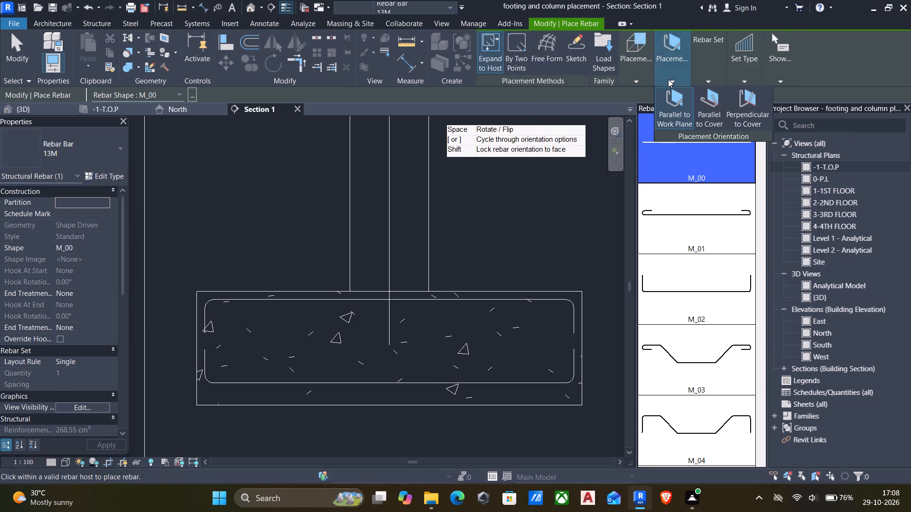
click(737, 106)
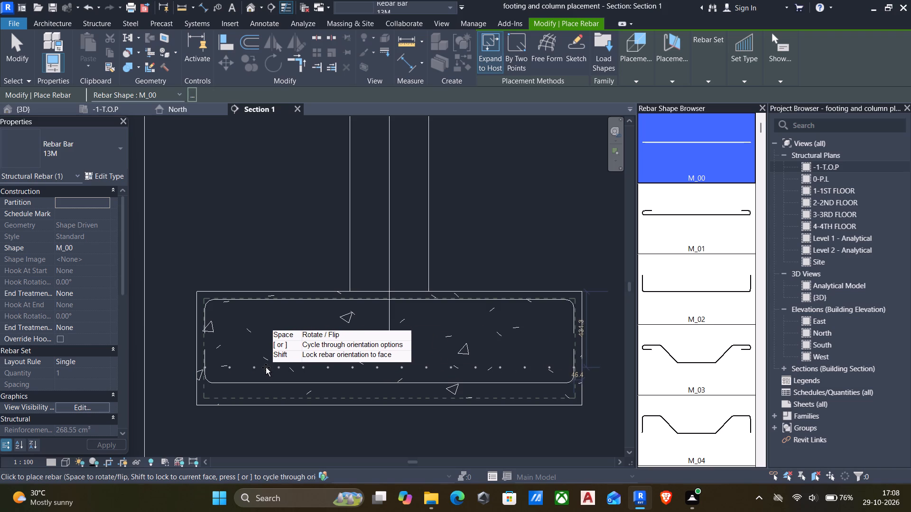
click(261, 370)
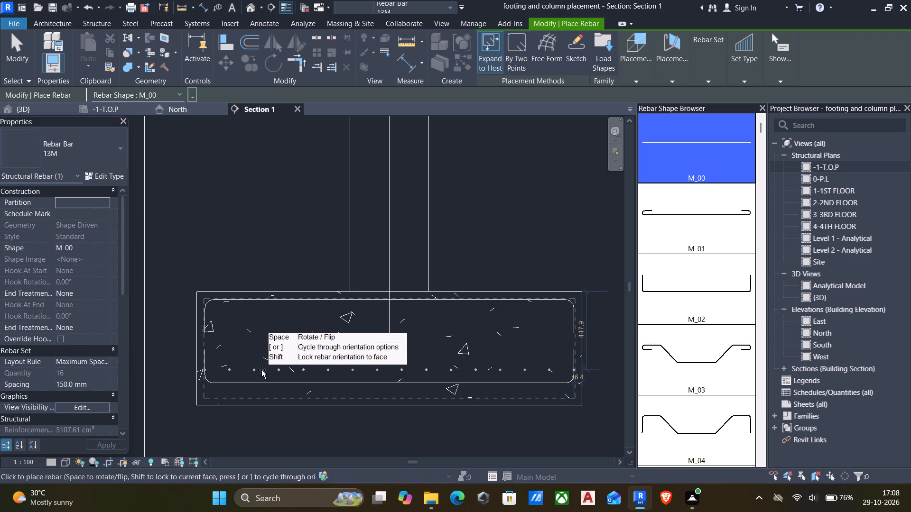
click(263, 313)
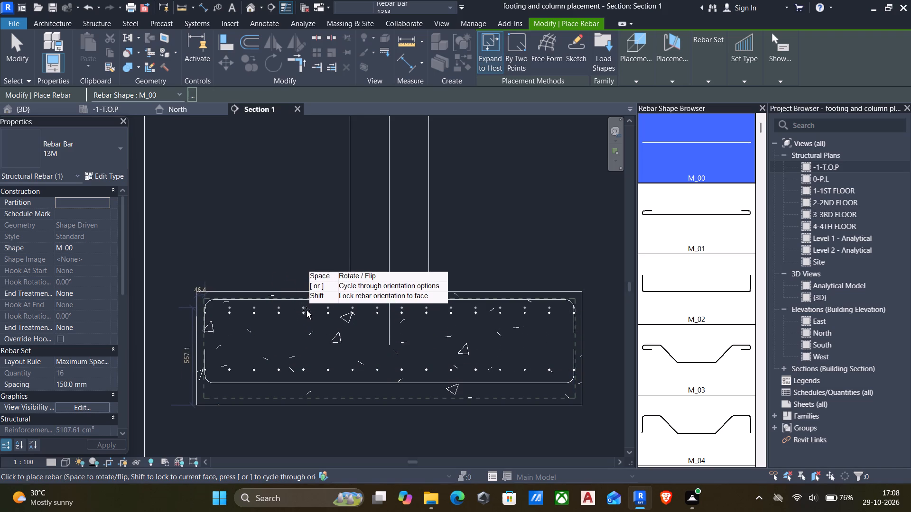
key(Escape)
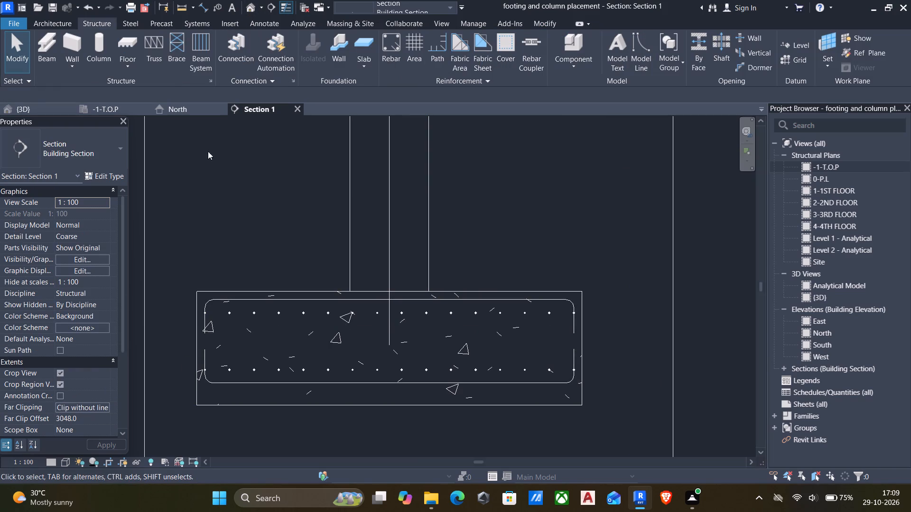
Select the four footing rebar elements and set the section view's detail level to Fine.
click(233, 302)
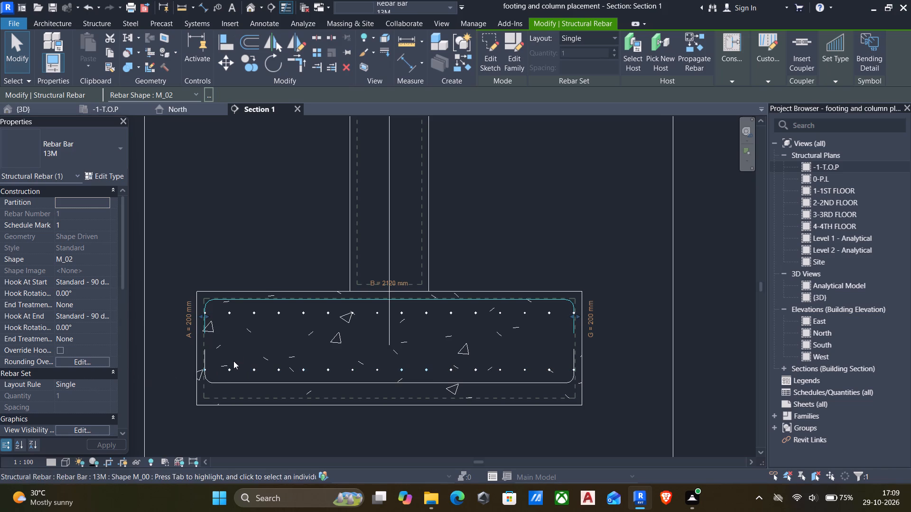
click(227, 372)
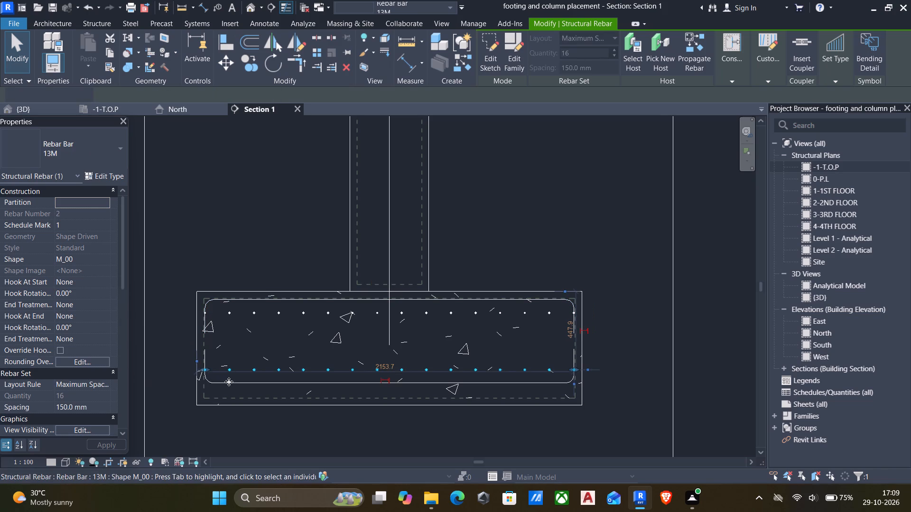
ctrl+click(233, 387)
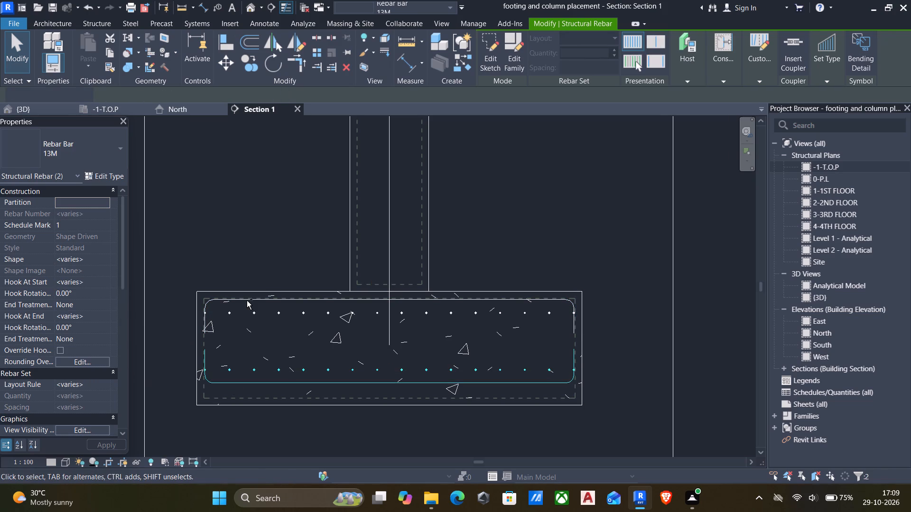
ctrl+click(247, 301)
ctrl+click(229, 311)
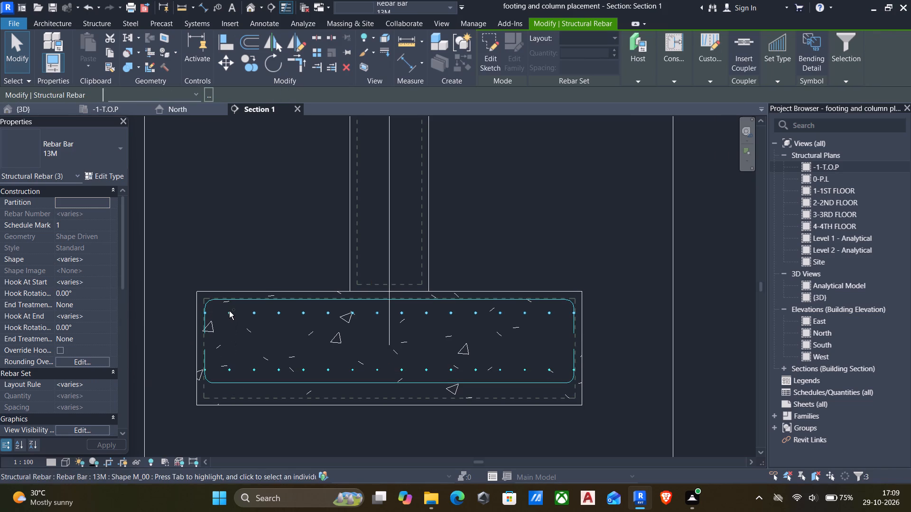
click(67, 460)
click(67, 460)
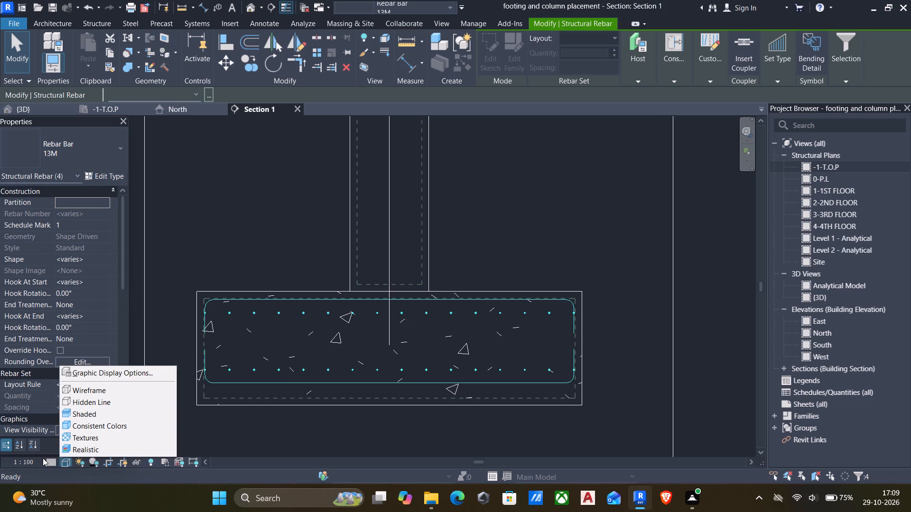
click(49, 460)
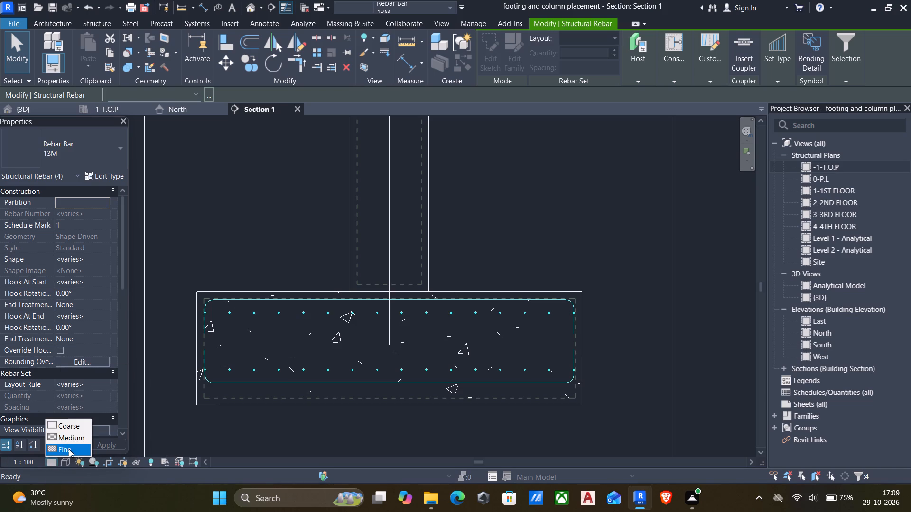
click(66, 454)
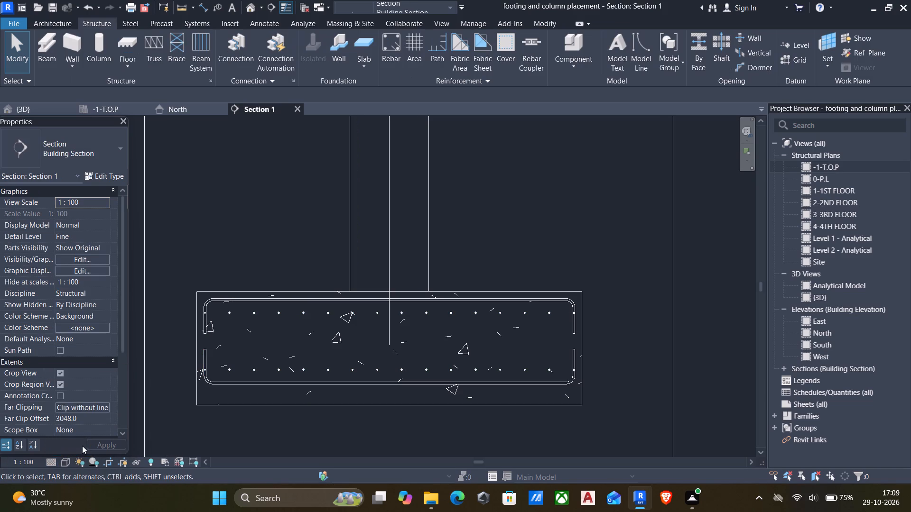
Select both M_02 bars and both M_00 bar sets in the footing section and set them unobscured in the Analytical Model view.
scroll(228, 328, up, 6)
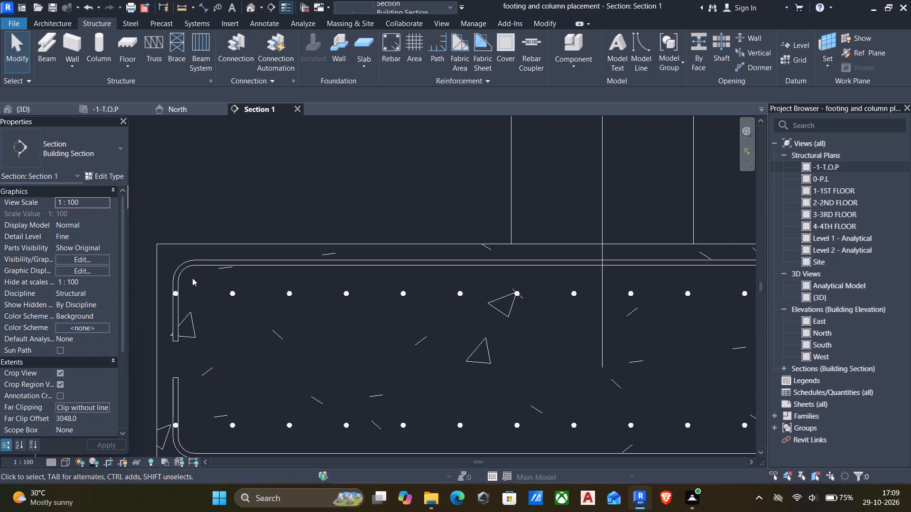
click(223, 262)
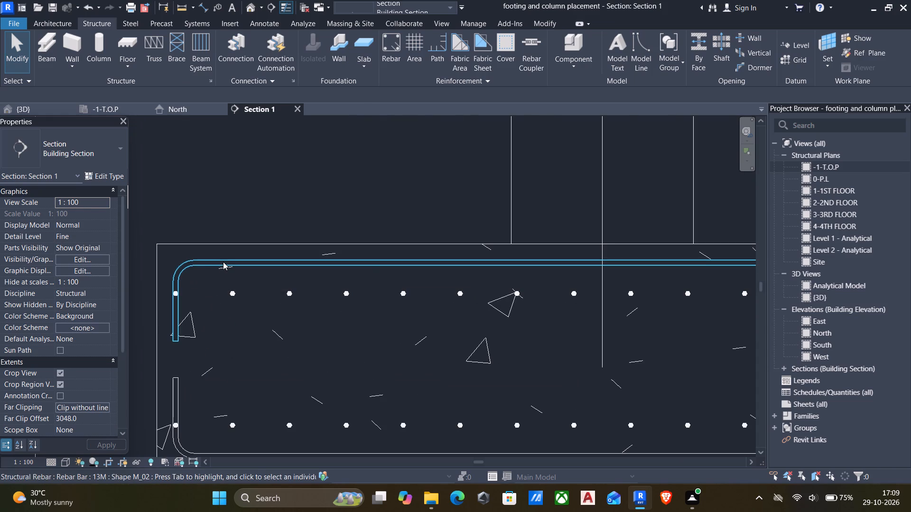
scroll(251, 342, down, 2)
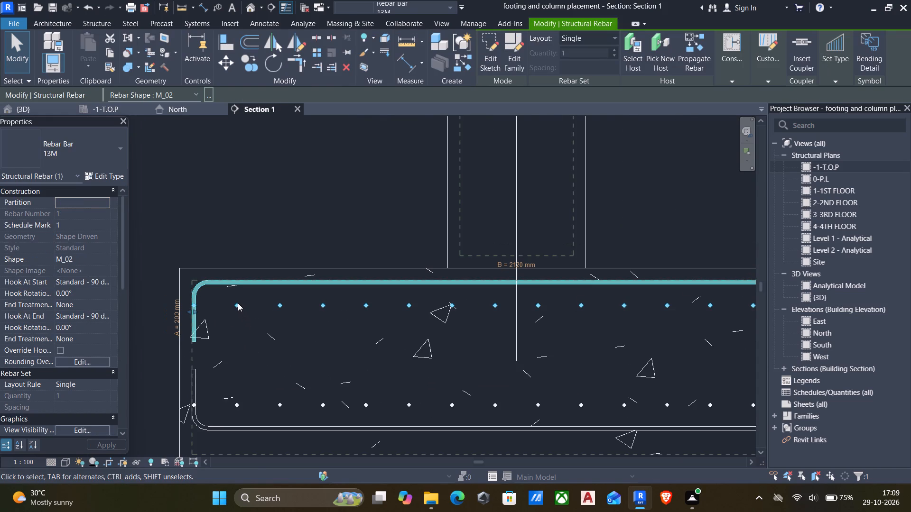
ctrl+click(232, 303)
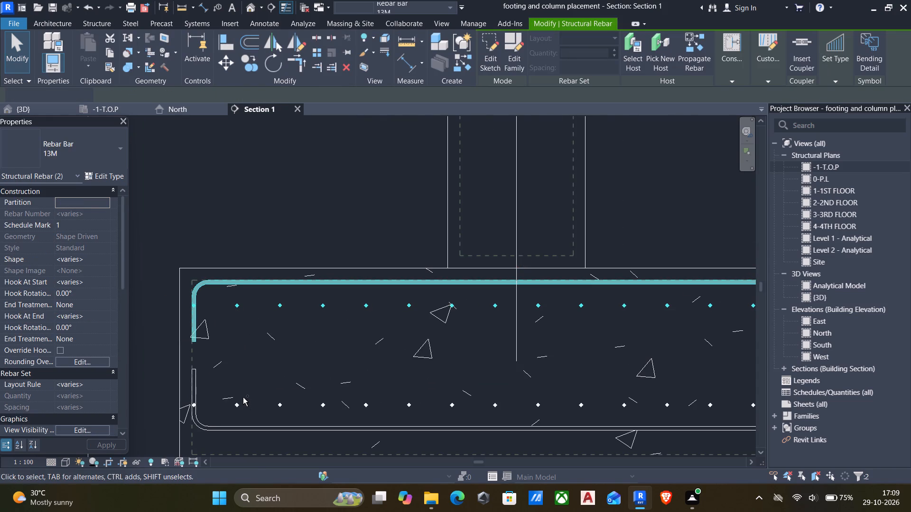
ctrl+click(235, 404)
ctrl+click(237, 426)
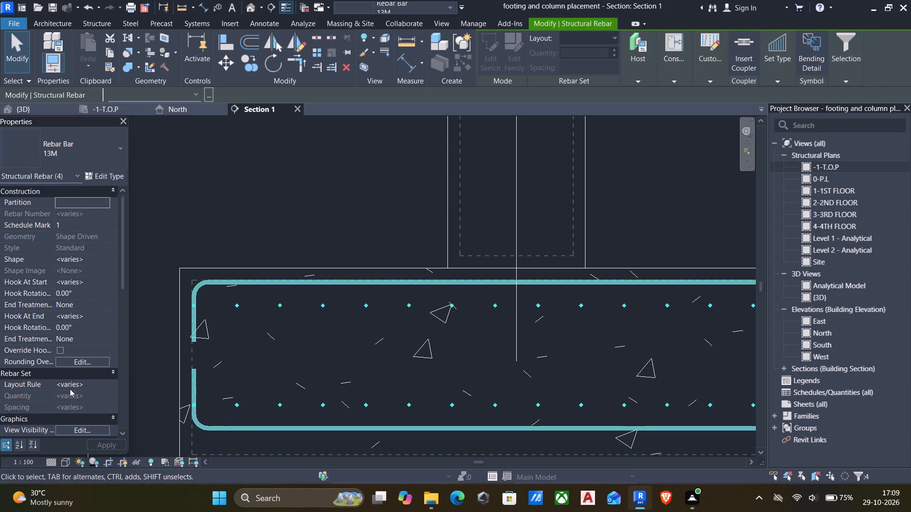
scroll(89, 395, down, 3)
click(90, 335)
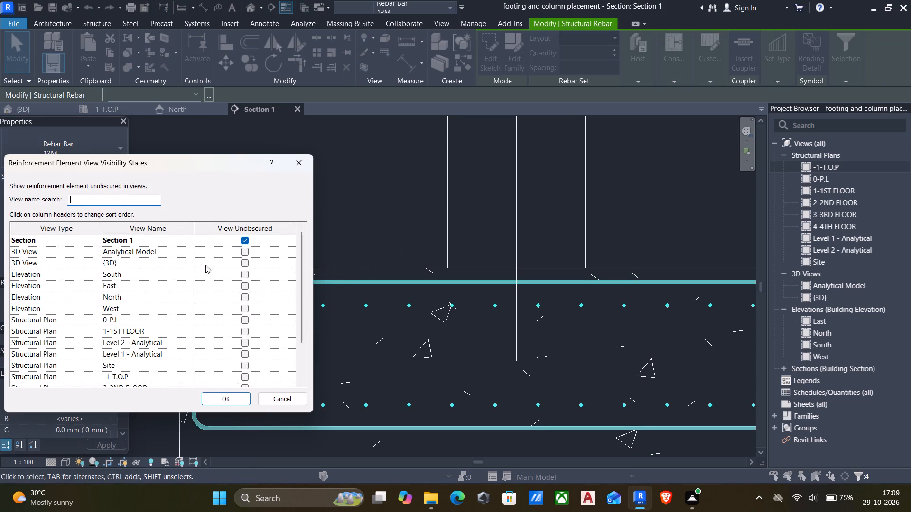
click(246, 248)
click(235, 395)
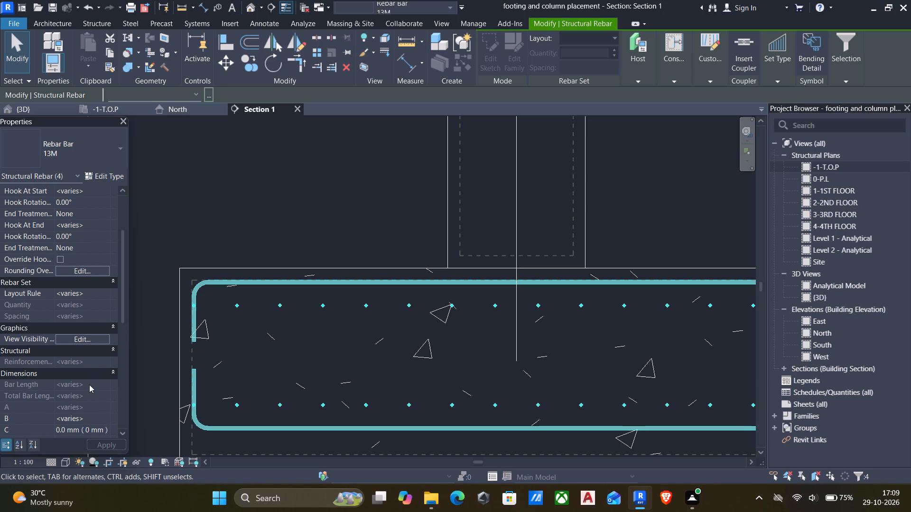
Set the four selected rebar elements to show unobscured in the {3D} view as well.
scroll(87, 385, down, 2)
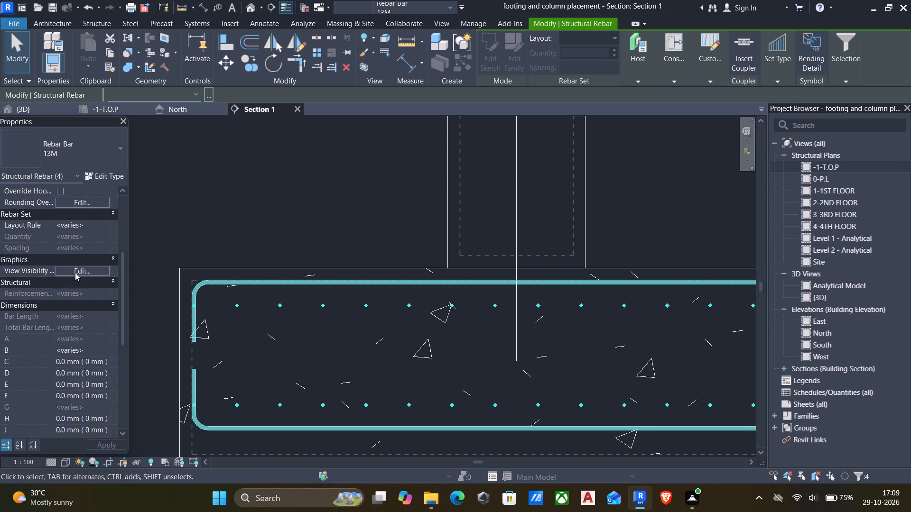
click(87, 271)
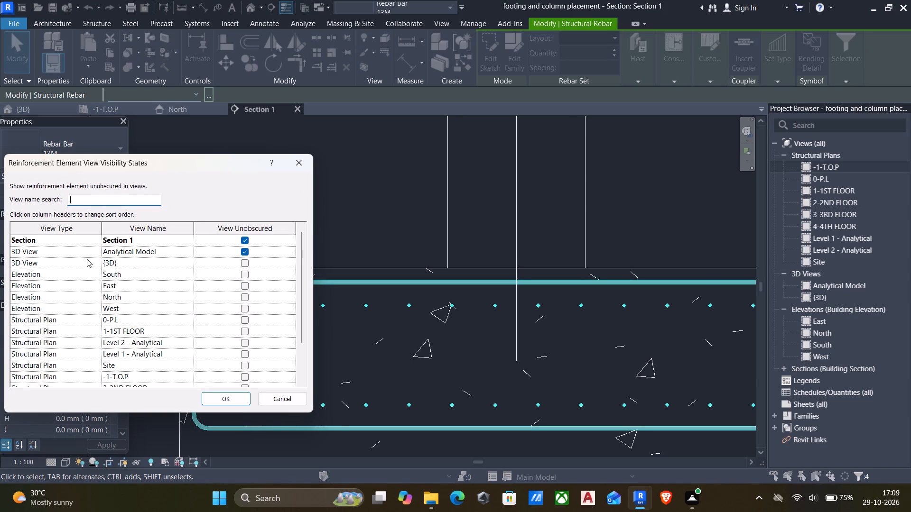
click(245, 262)
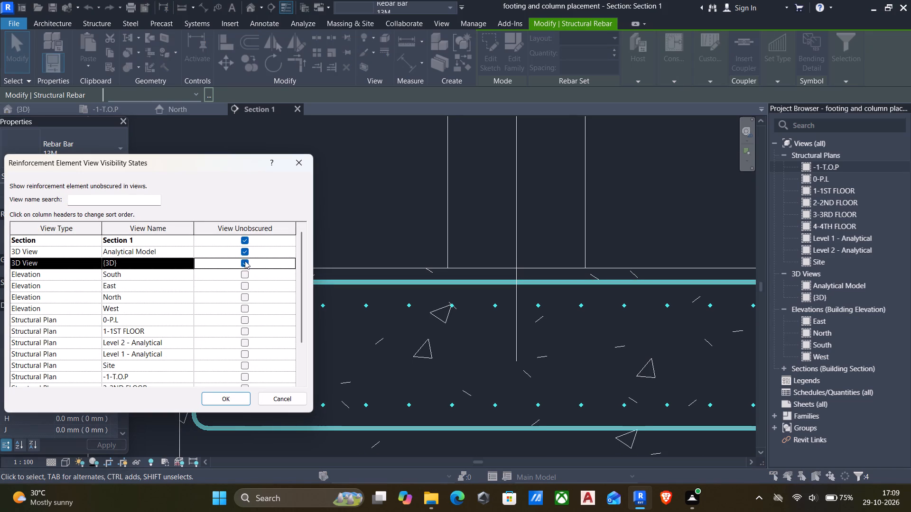
click(232, 396)
scroll(318, 351, down, 2)
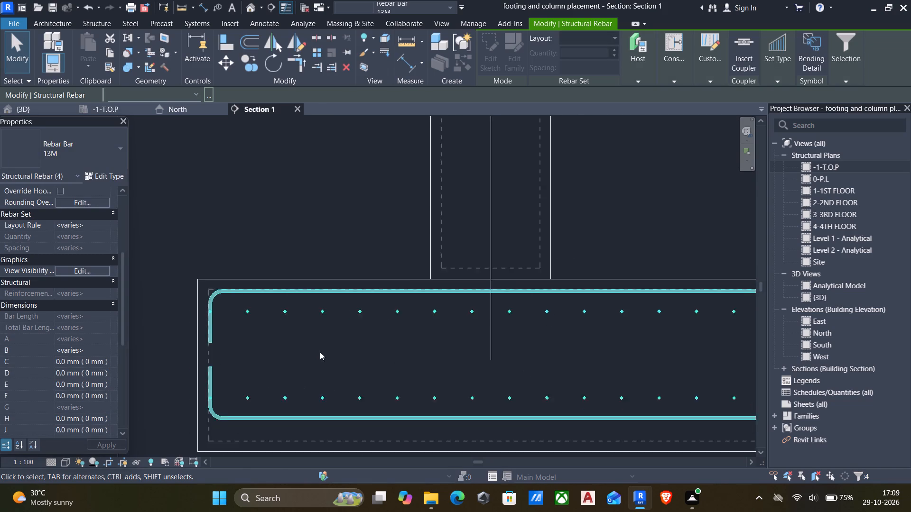
scroll(320, 352, down, 1)
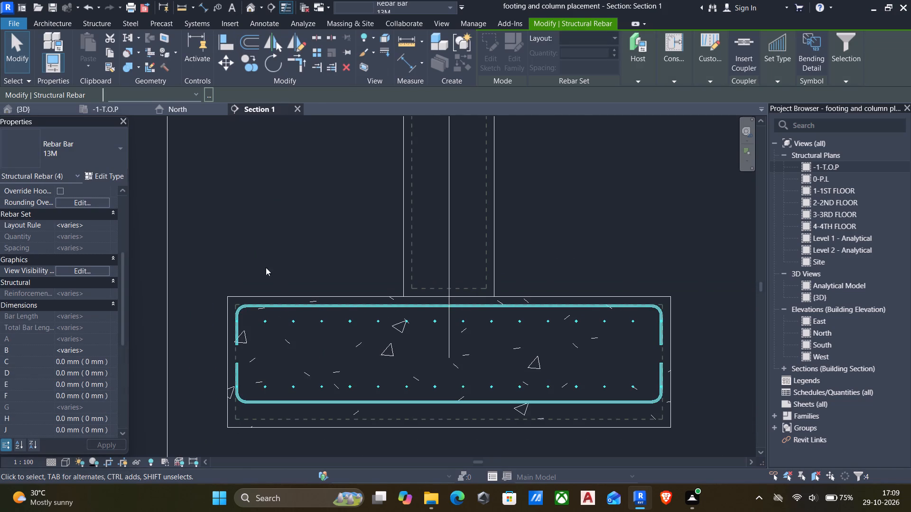
Open the default 3D view and examine the rebars inside the reinforced footing up close.
click(248, 2)
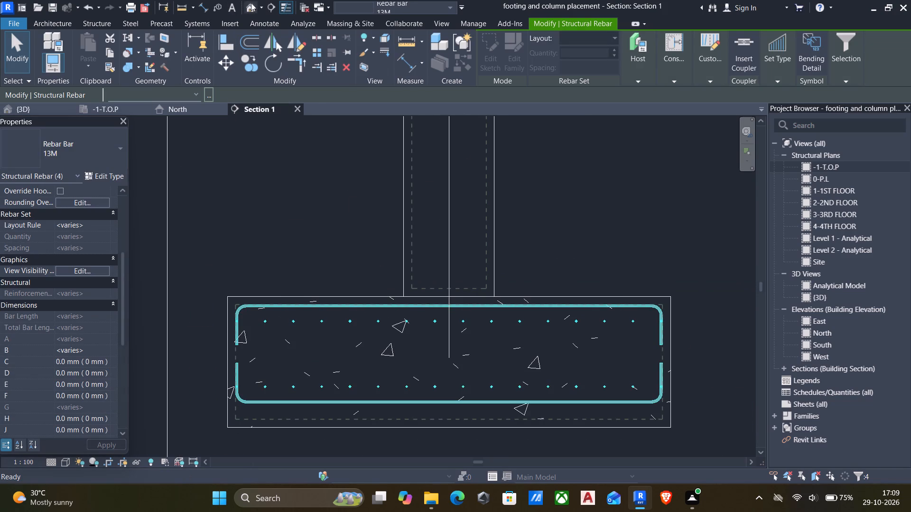
middle_drag(258, 324, 363, 358)
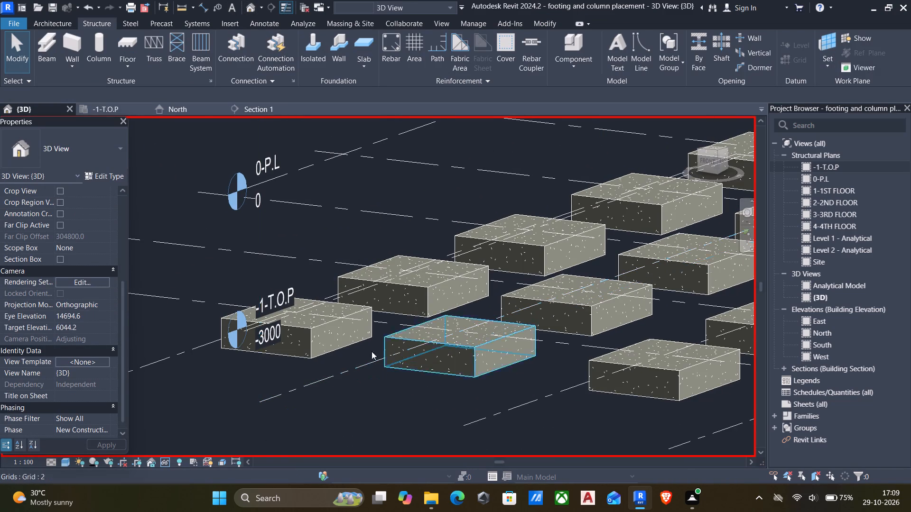
key(Escape)
scroll(353, 341, down, 6)
middle_drag(430, 335, 351, 294)
scroll(682, 100, up, 5)
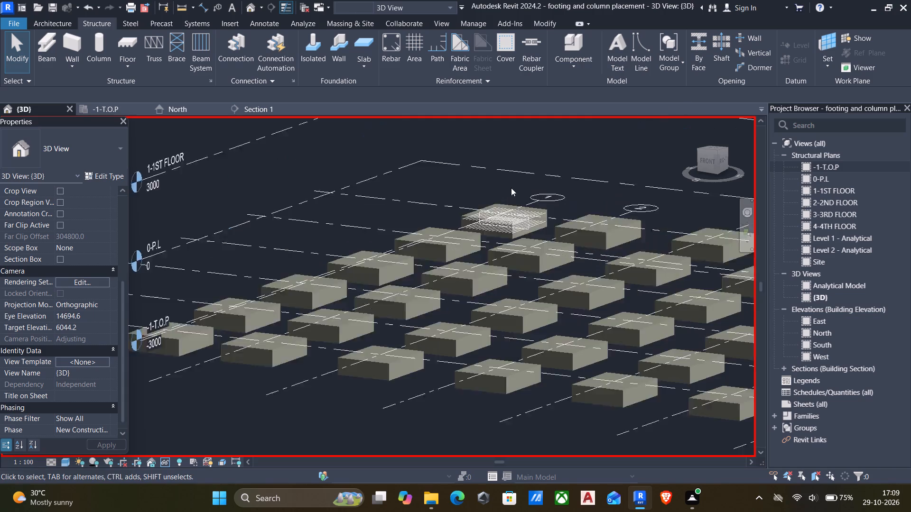
scroll(515, 220, up, 11)
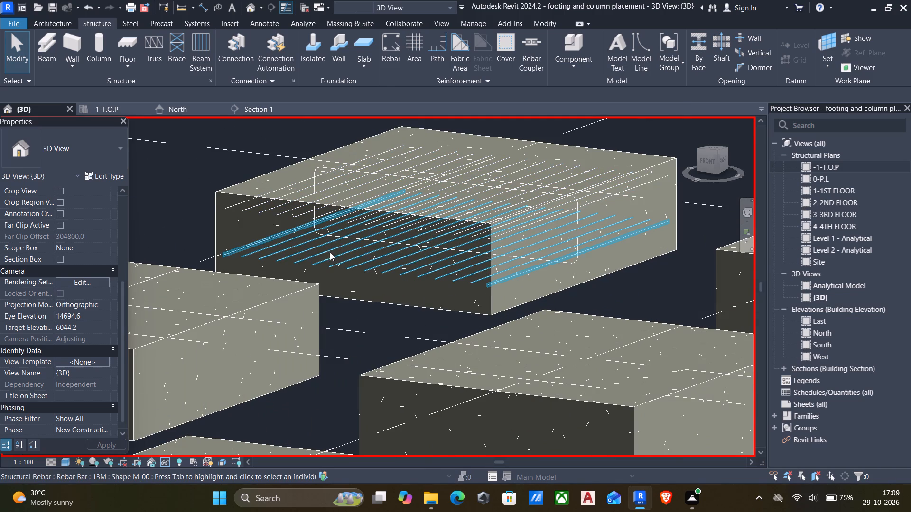
middle_drag(501, 265, 459, 276)
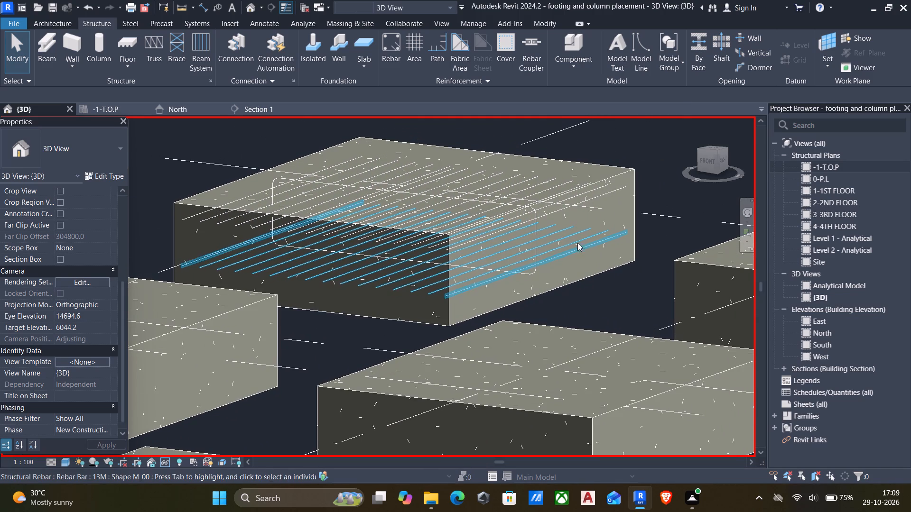
scroll(579, 234, up, 4)
scroll(518, 229, up, 5)
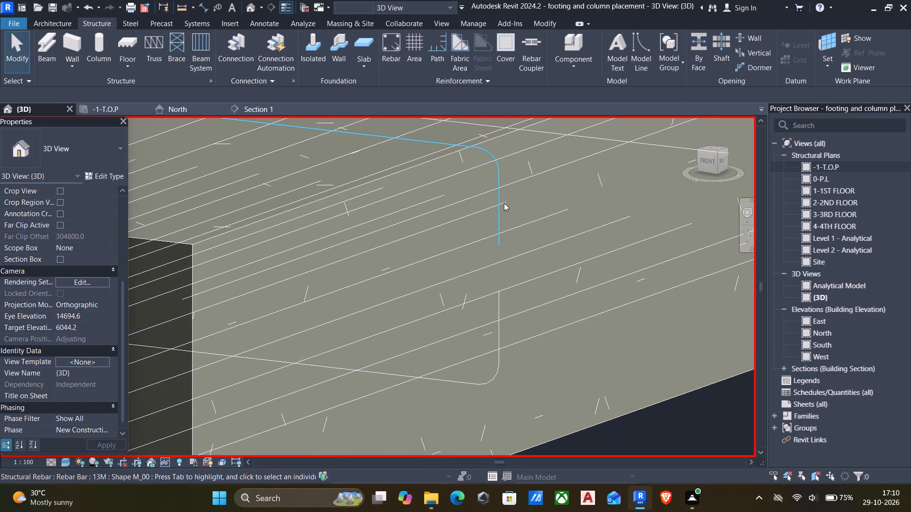
Using the Wireframe visual style, set the footing's top and bottom M_02 bars to a Maximum Spacing layout at 150 mm.
click(499, 193)
key(Escape)
click(501, 193)
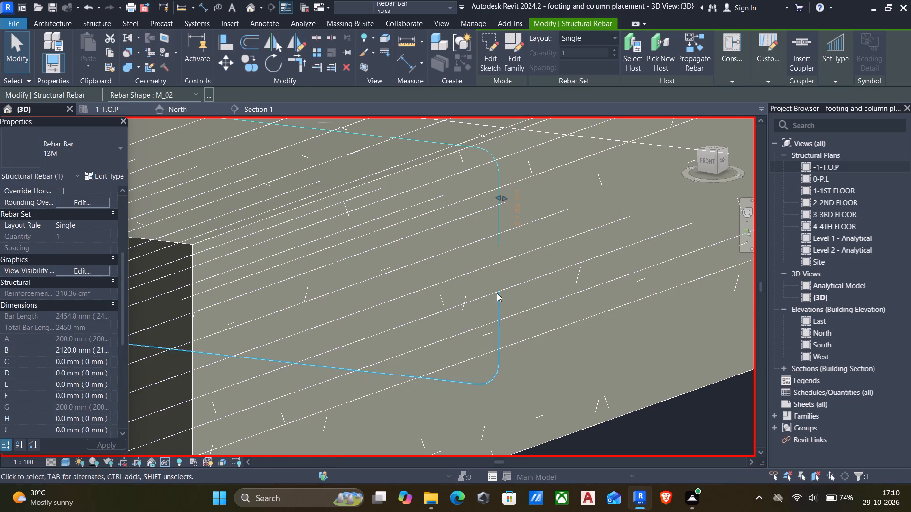
scroll(497, 294, down, 5)
click(67, 466)
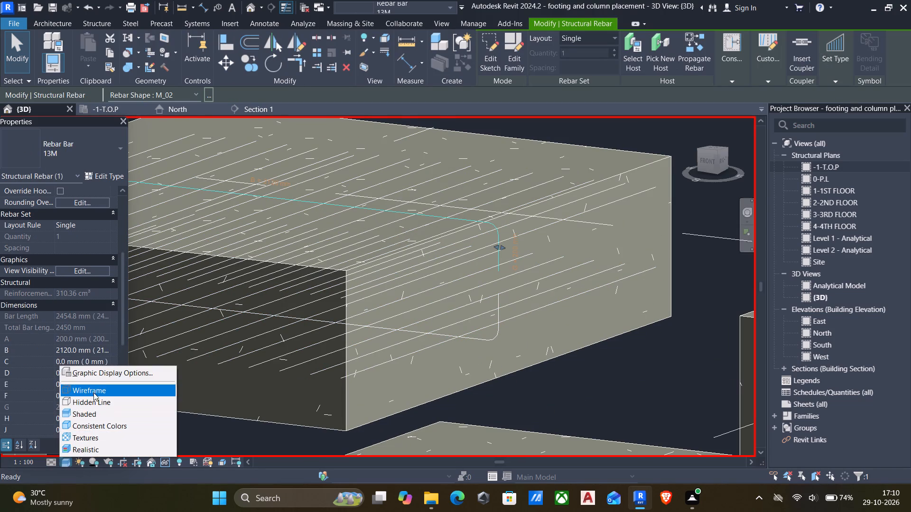
click(93, 388)
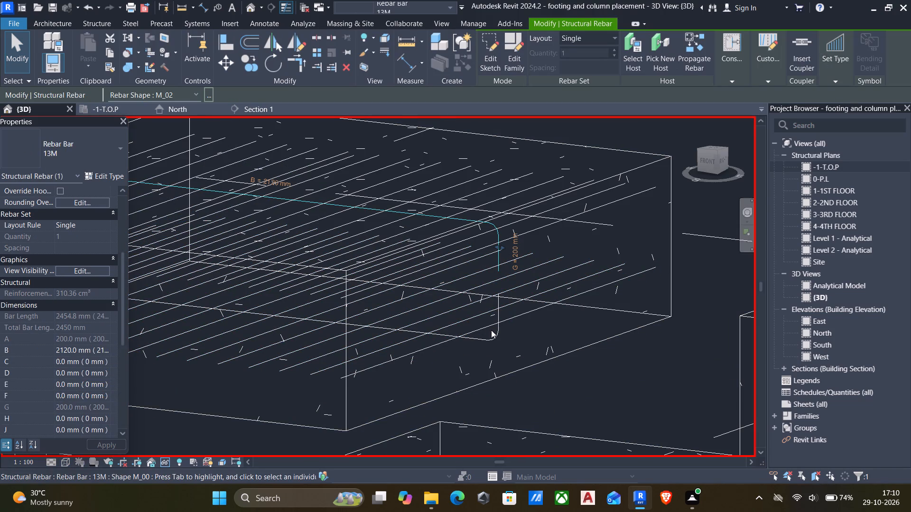
ctrl+click(493, 338)
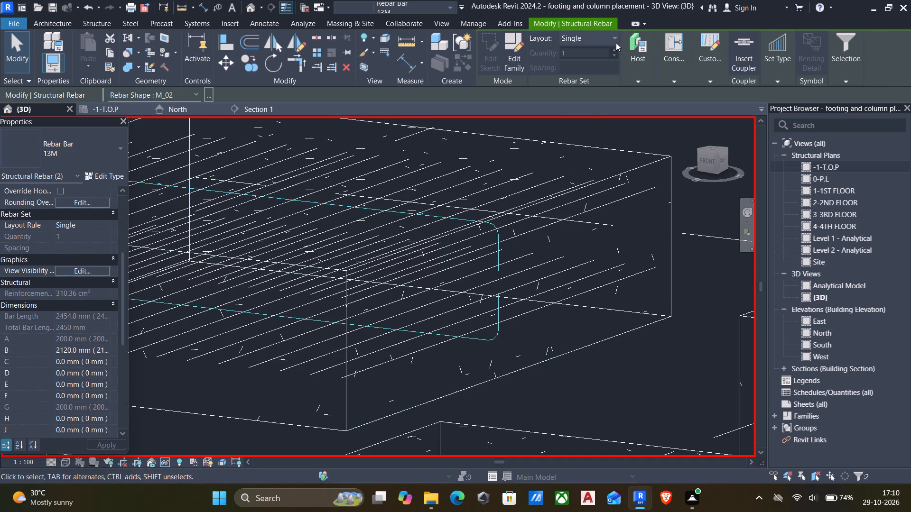
click(612, 40)
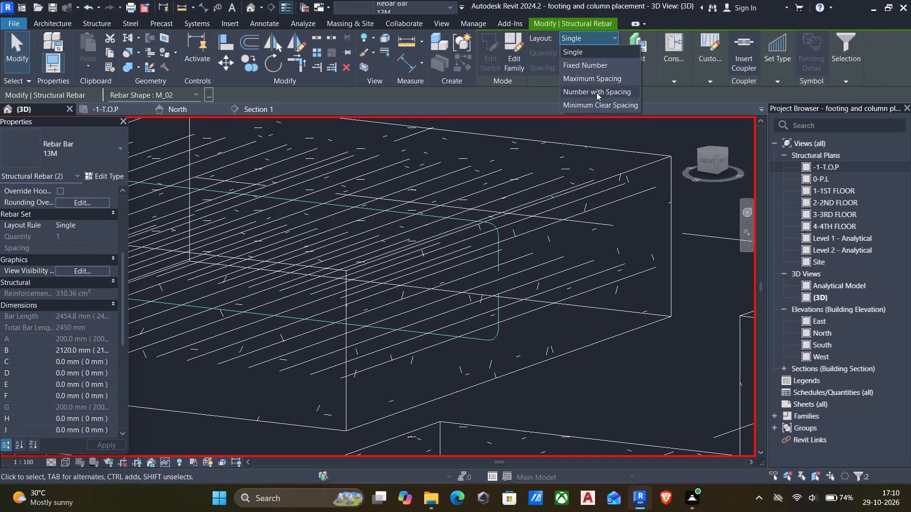
click(597, 79)
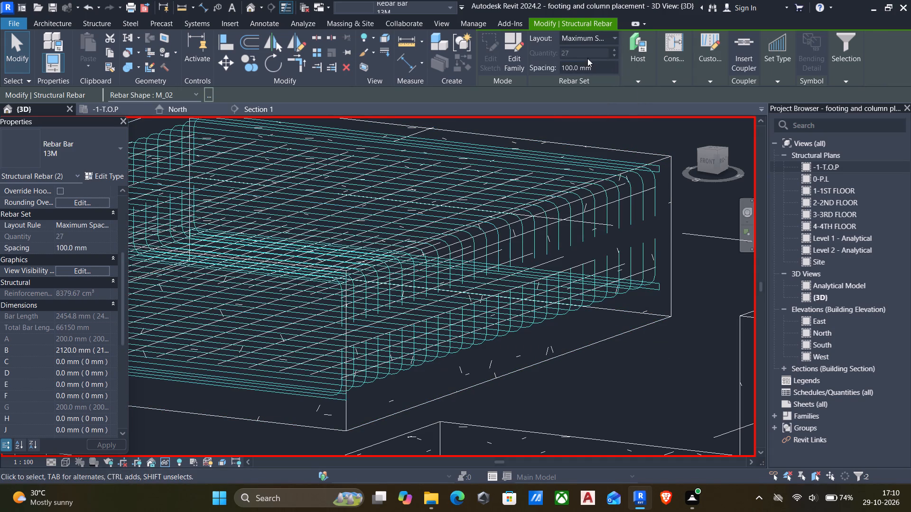
click(604, 65)
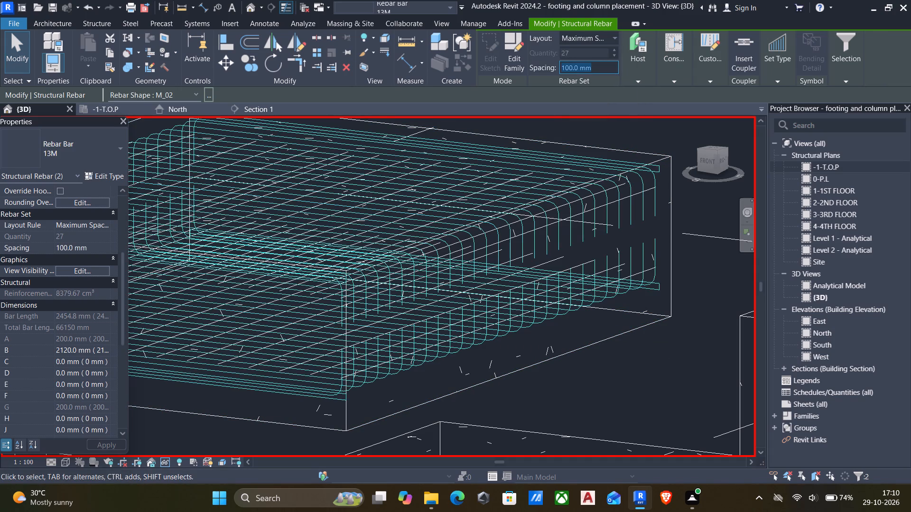
key(1)
text(50)
key(Return)
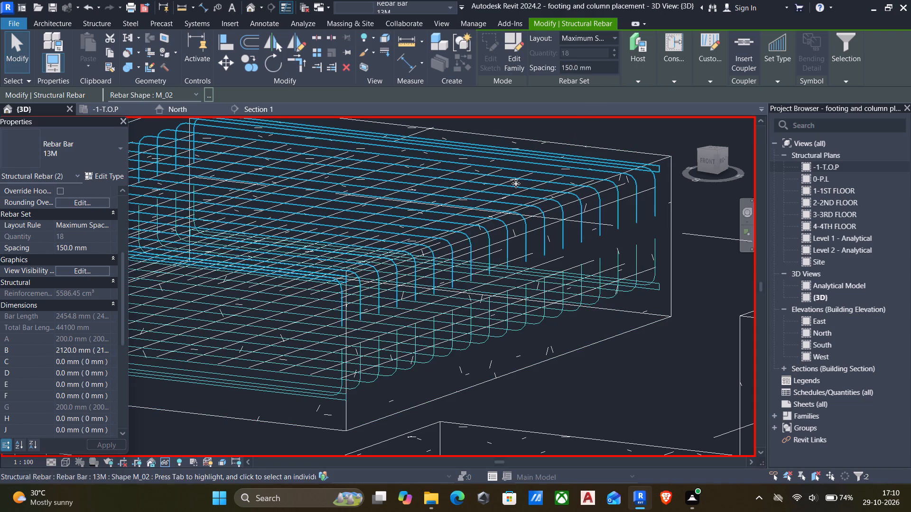
Check the view visibility states of the two selected M_02 bar sets.
scroll(611, 339, down, 1)
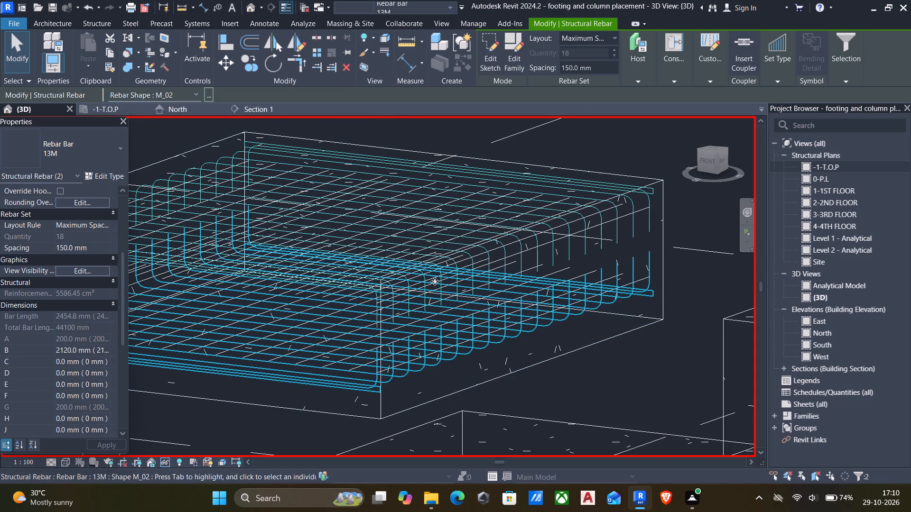
click(101, 272)
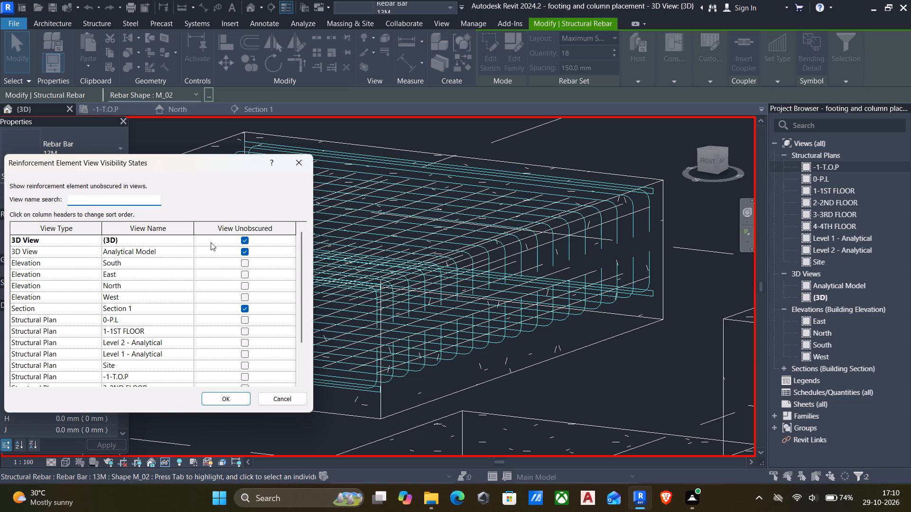
click(224, 395)
Set the 3D view's detail level to Fine and its visual style to Shaded.
click(260, 9)
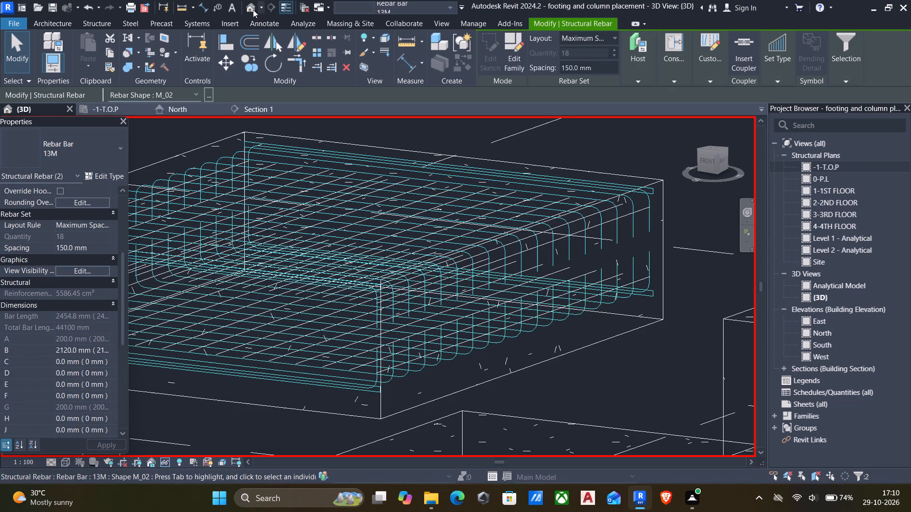
click(251, 9)
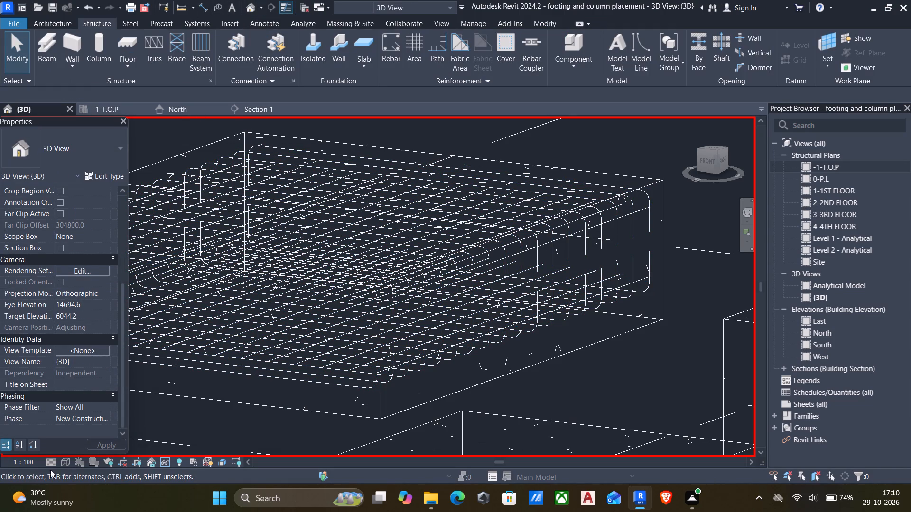
click(47, 458)
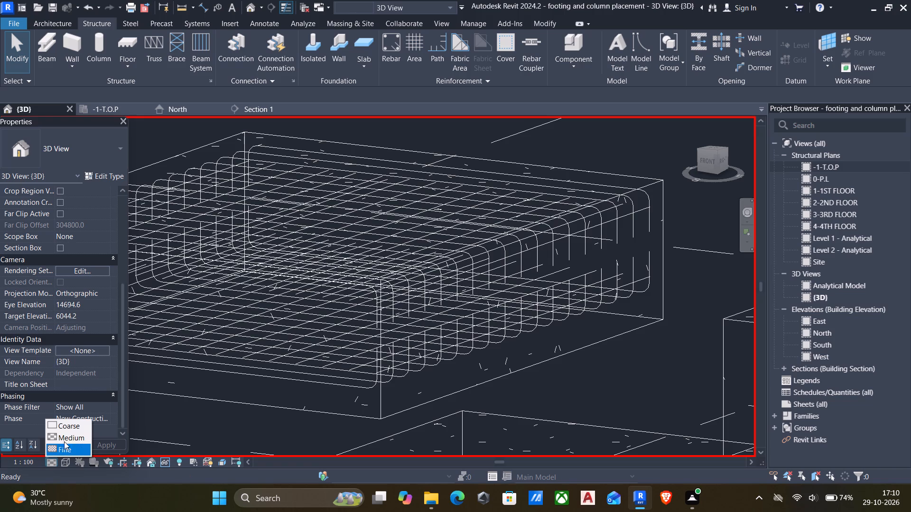
click(65, 446)
click(68, 462)
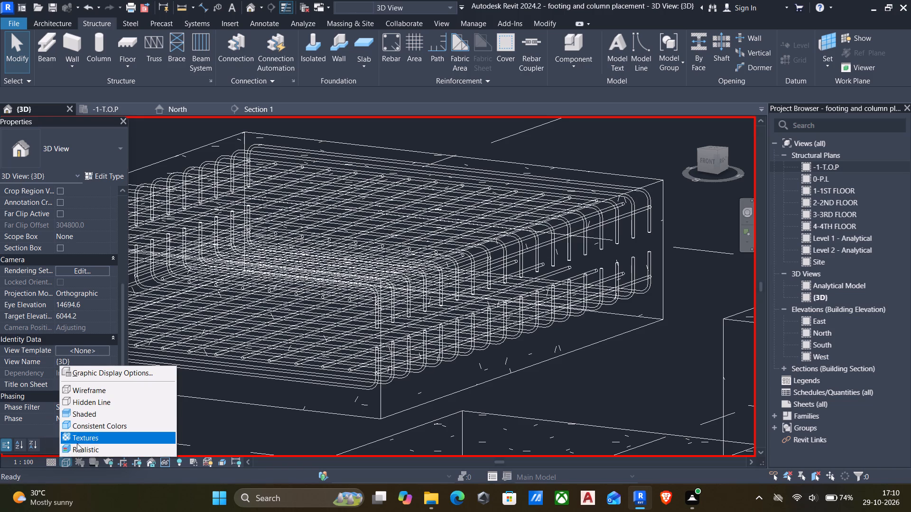
click(90, 416)
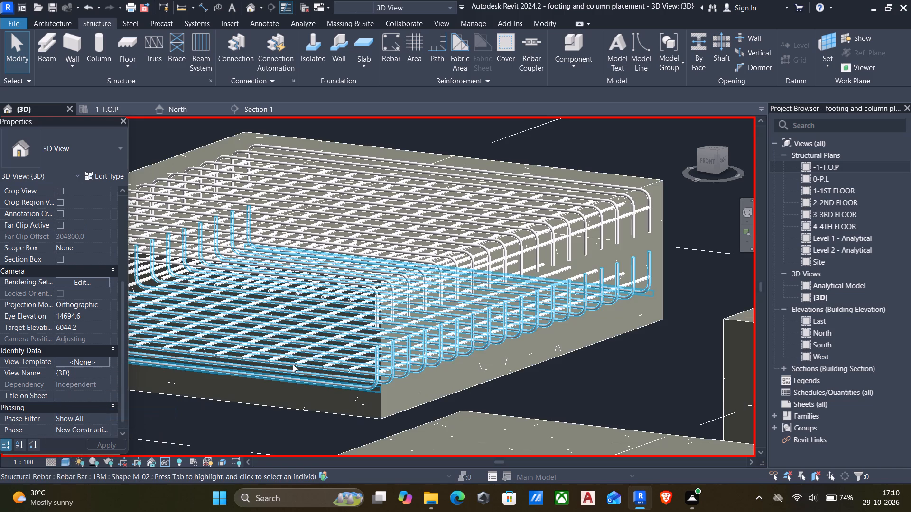
scroll(341, 352, down, 2)
key(Escape)
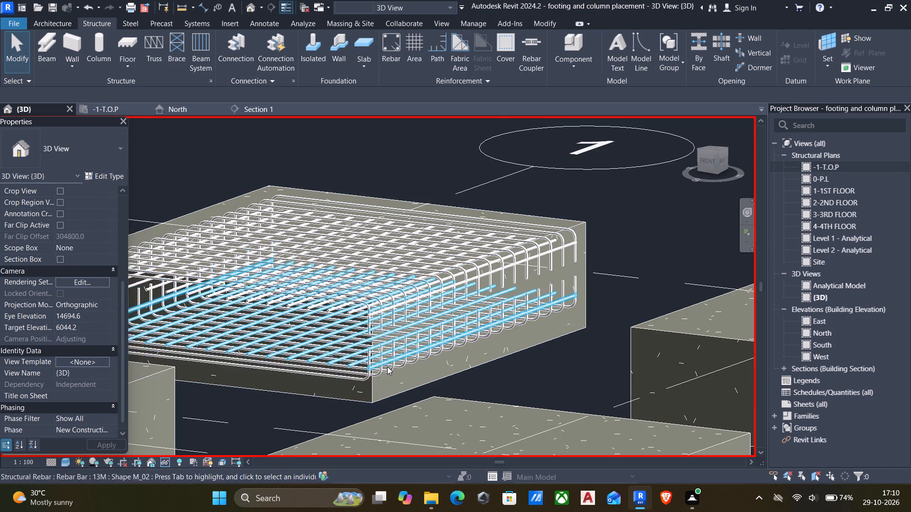
Examine the top and bottom bar sets inside the reinforced footing at grid 1 from near and far.
middle_drag(388, 366, 415, 332)
scroll(411, 330, down, 2)
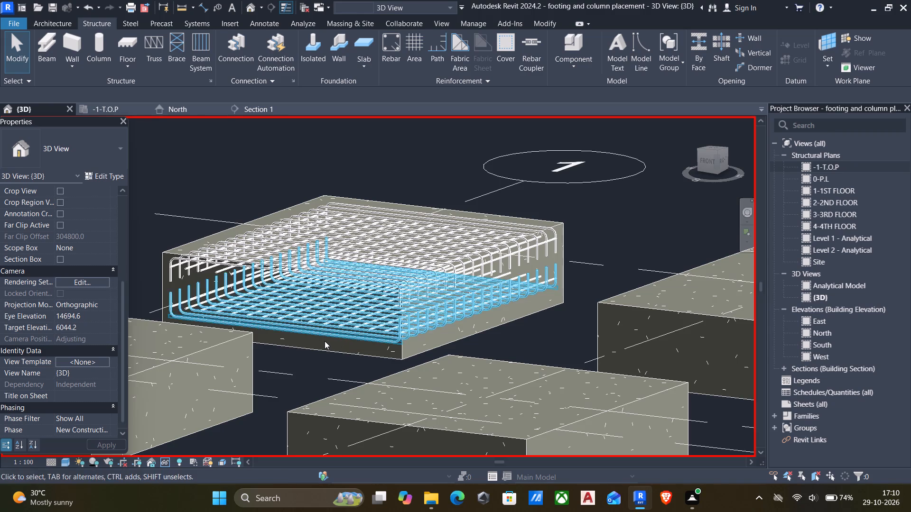
shift+middle_drag(325, 341, 340, 337)
scroll(340, 336, down, 1)
middle_drag(436, 311, 583, 277)
scroll(583, 277, down, 2)
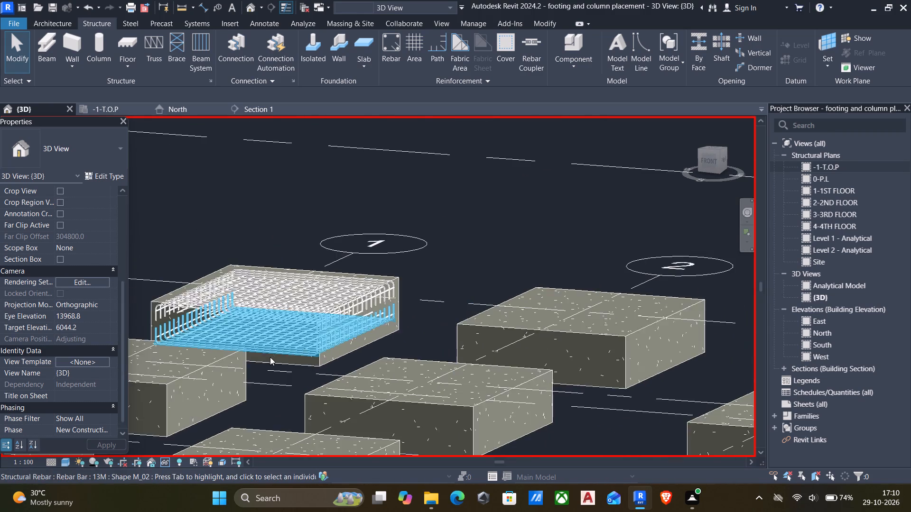
scroll(280, 353, up, 5)
middle_drag(273, 318, 358, 314)
scroll(274, 280, up, 3)
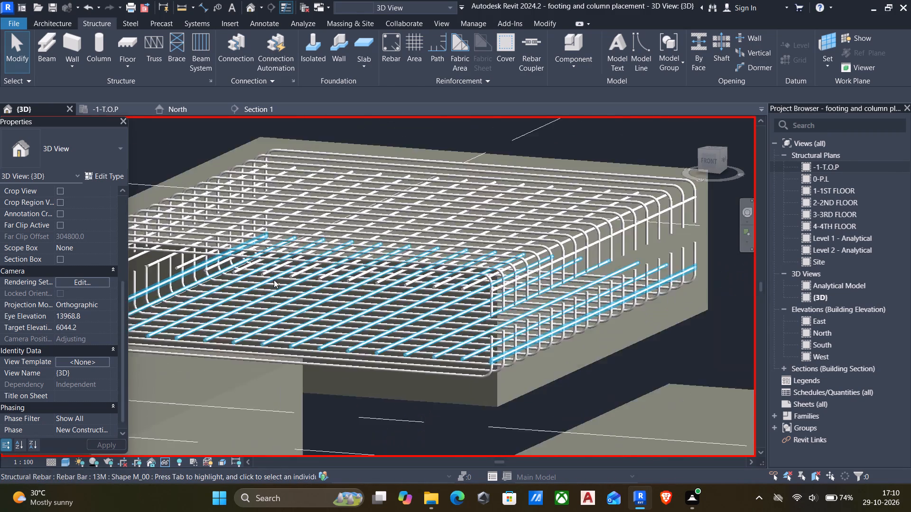
scroll(274, 280, up, 2)
middle_drag(266, 279, 333, 278)
scroll(343, 278, down, 3)
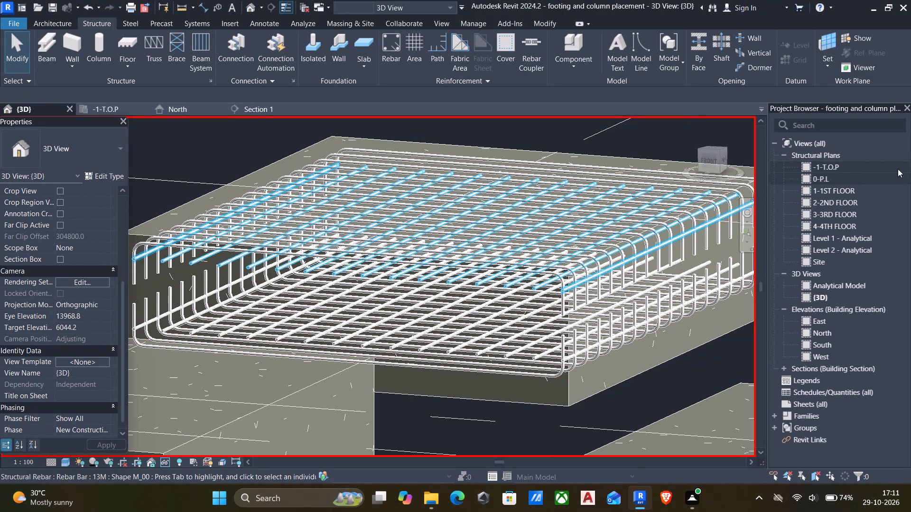
In an isometric 3D orientation, propagate all rebar from the grid 1 footing to the adjacent footings at grids 2 and 3, aligned by host.
click(704, 156)
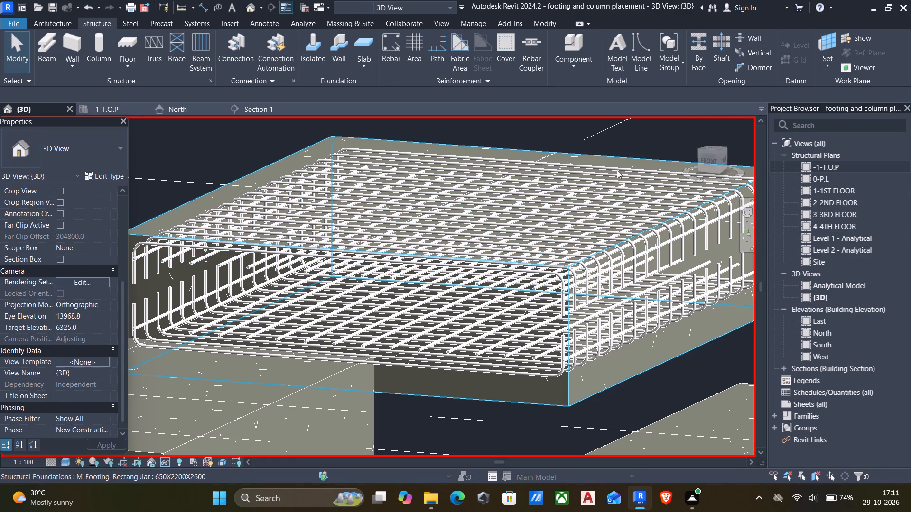
click(706, 162)
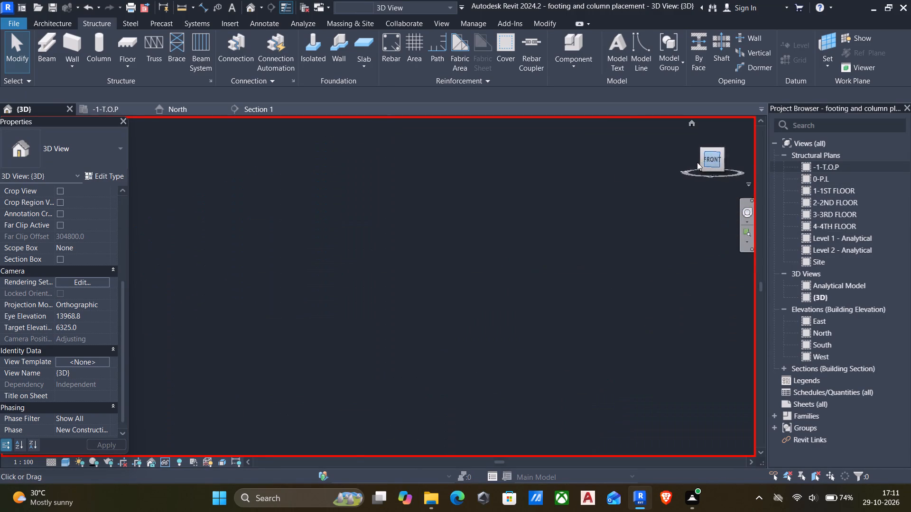
click(724, 148)
scroll(386, 264, up, 5)
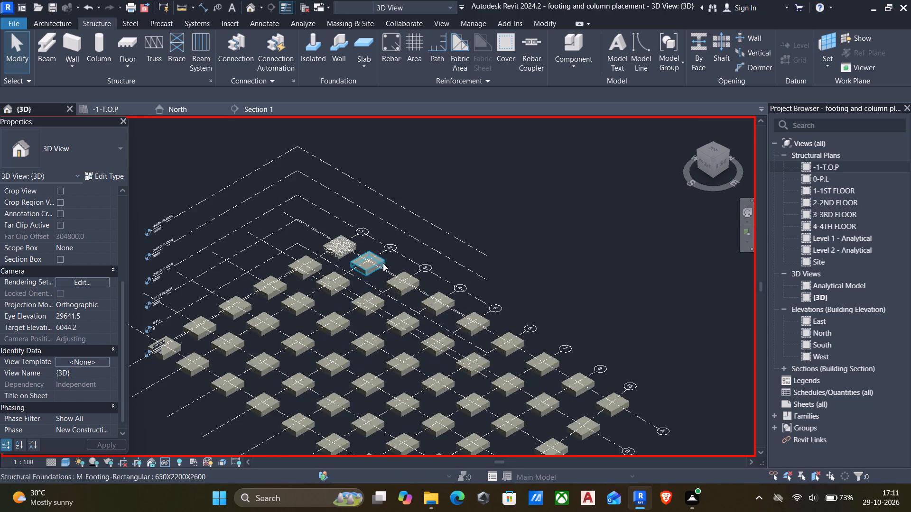
scroll(356, 251, up, 7)
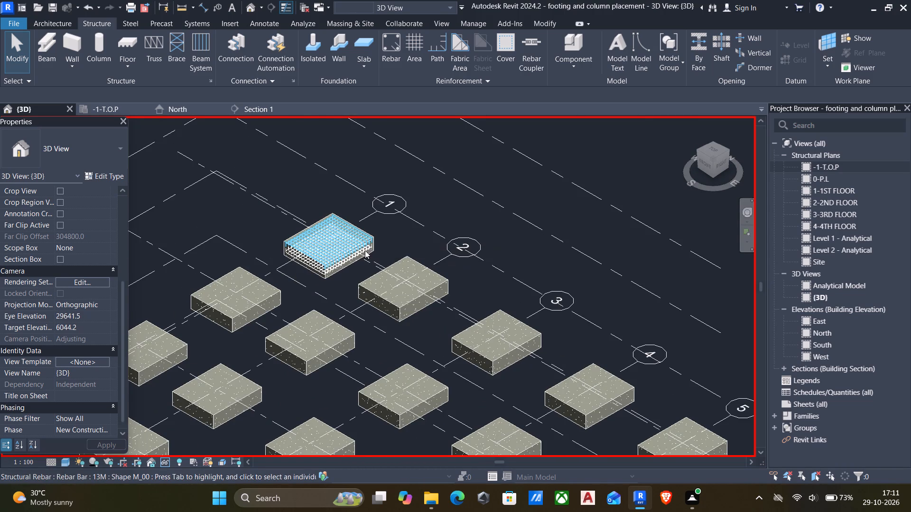
scroll(368, 251, up, 5)
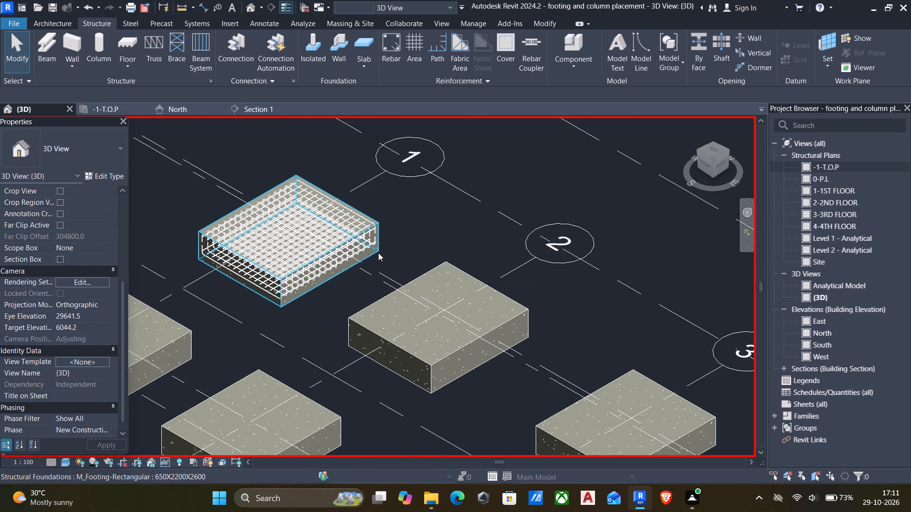
click(385, 250)
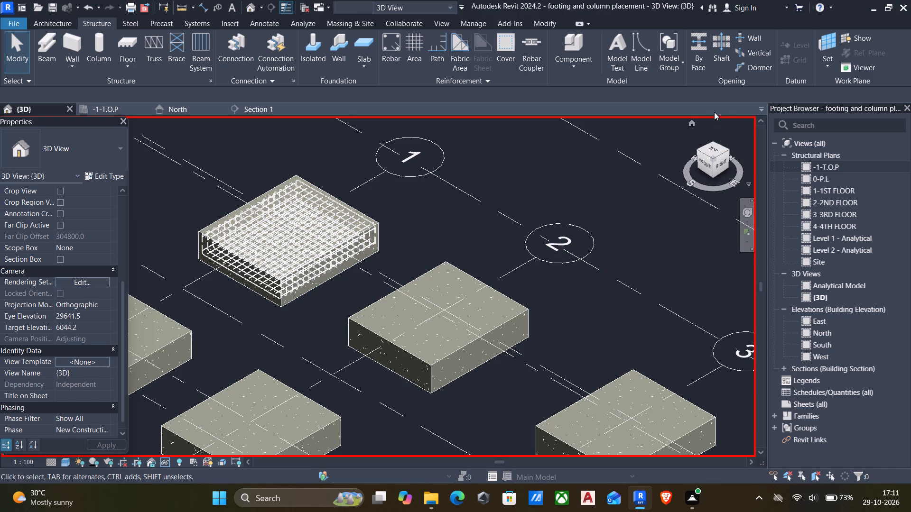
click(376, 251)
scroll(374, 258, up, 5)
key(Escape)
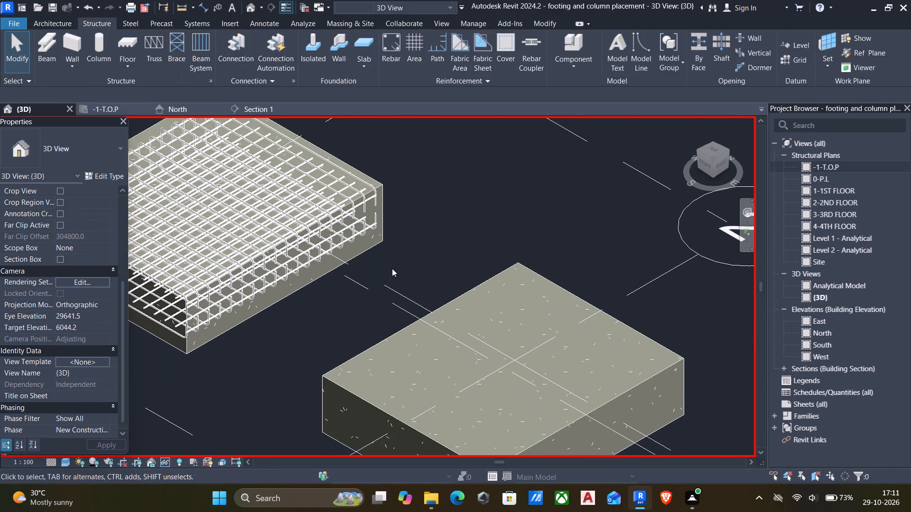
click(385, 240)
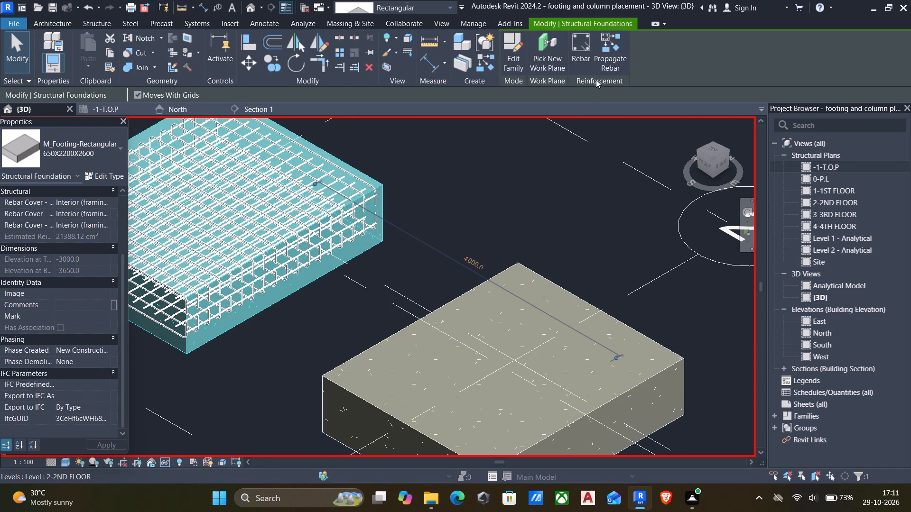
click(602, 64)
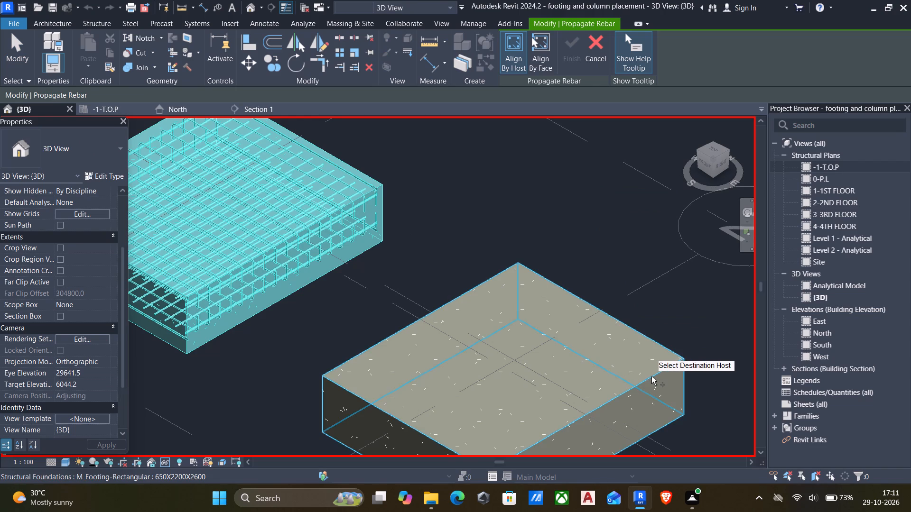
click(651, 376)
scroll(641, 377, down, 6)
middle_drag(636, 377, 495, 263)
scroll(492, 263, up, 1)
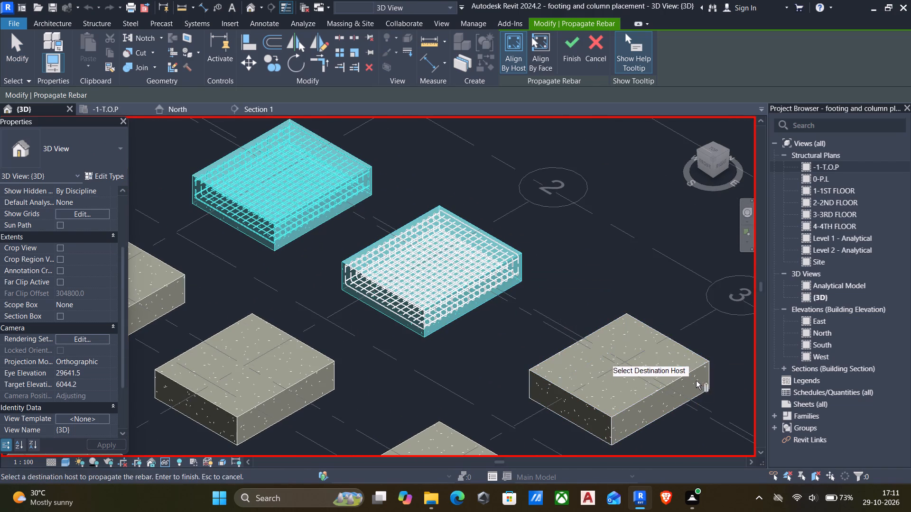
click(692, 371)
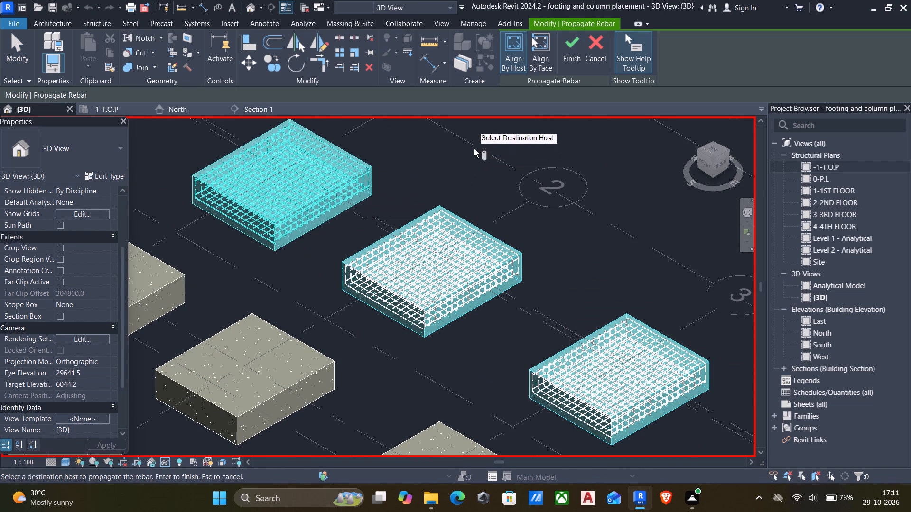
click(576, 38)
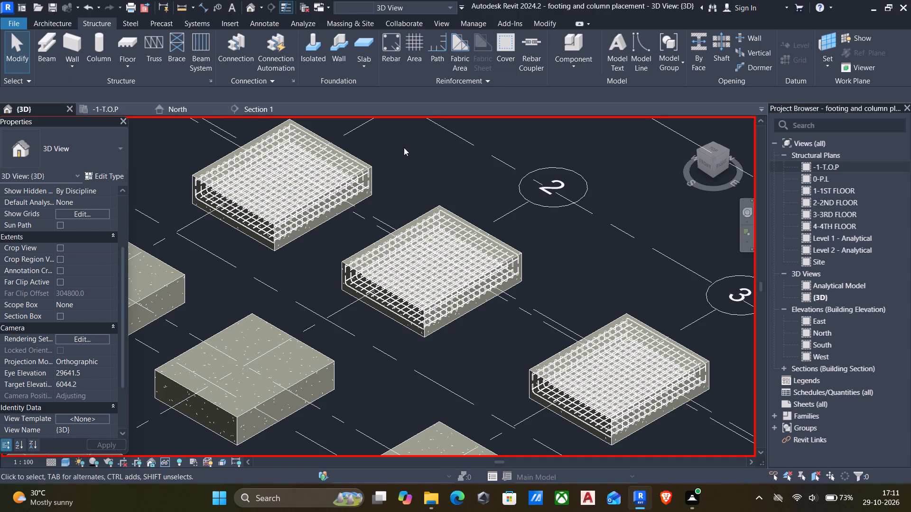
key(Escape)
Reset the temporary hide/isolate state of the 3D view.
middle_drag(403, 155, 465, 204)
key(h)
key(r)
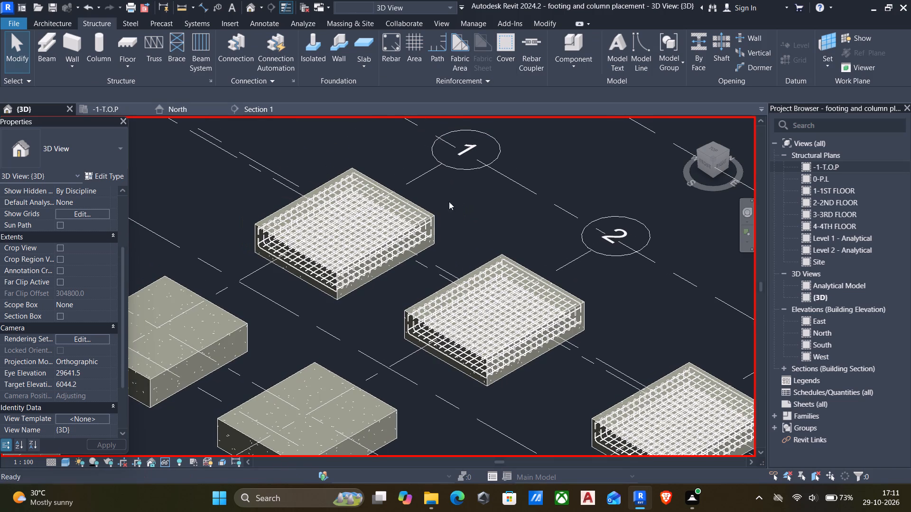
middle_drag(311, 230, 331, 352)
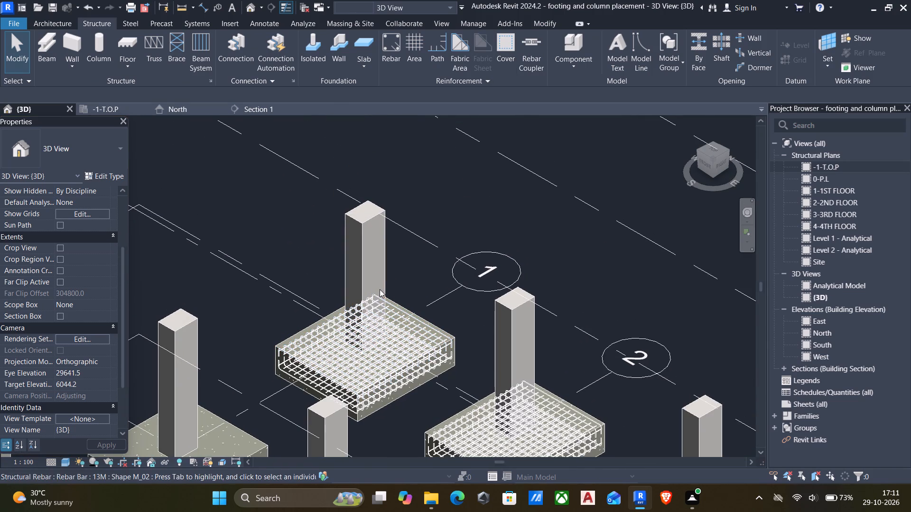
key(Escape)
Open the -1-T.O.P structural plan and inspect the footings and the existing section mark near grids 1 and 2.
scroll(359, 238, up, 4)
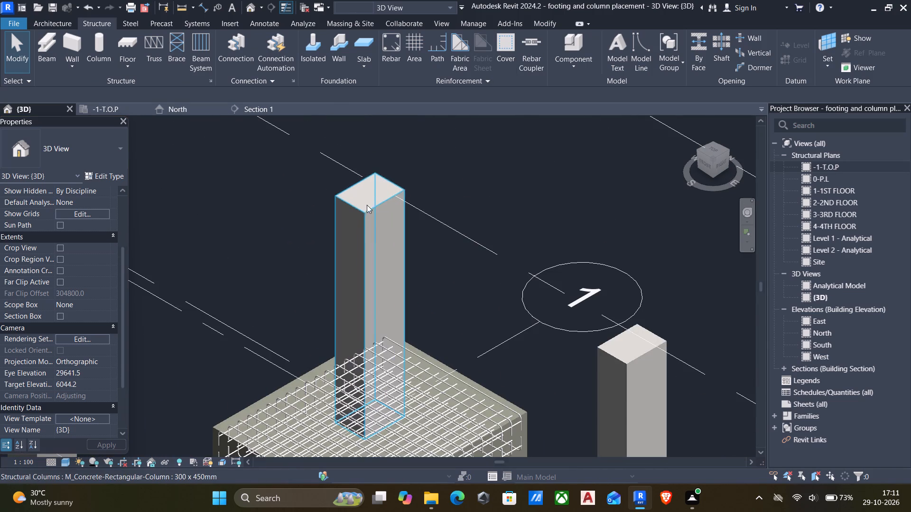
double_click(805, 163)
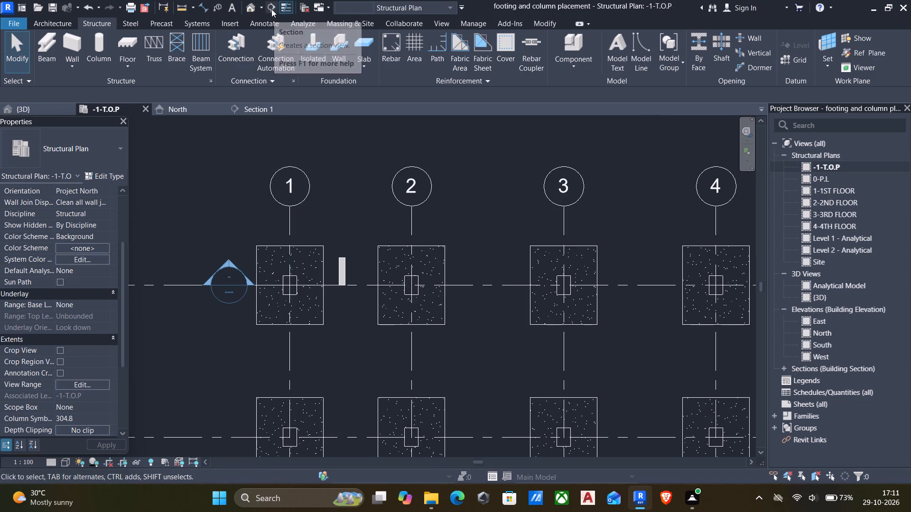
scroll(345, 270, up, 3)
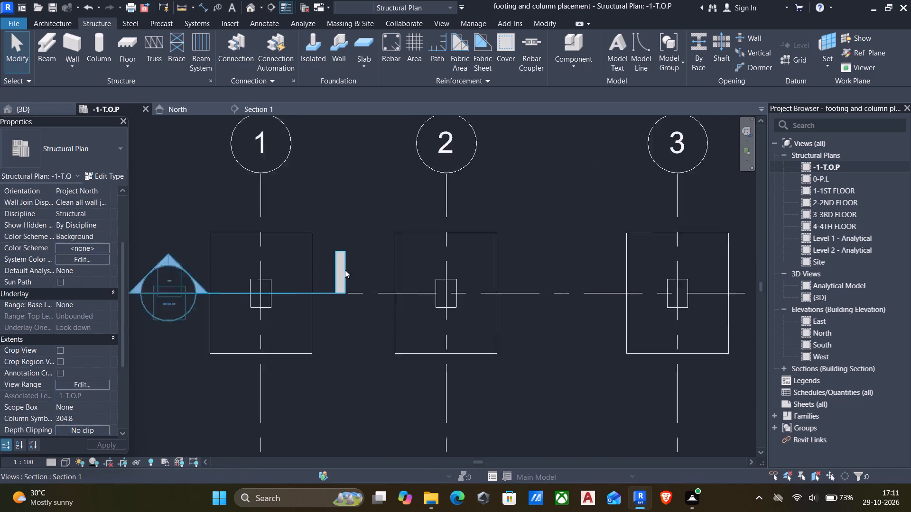
scroll(345, 270, up, 1)
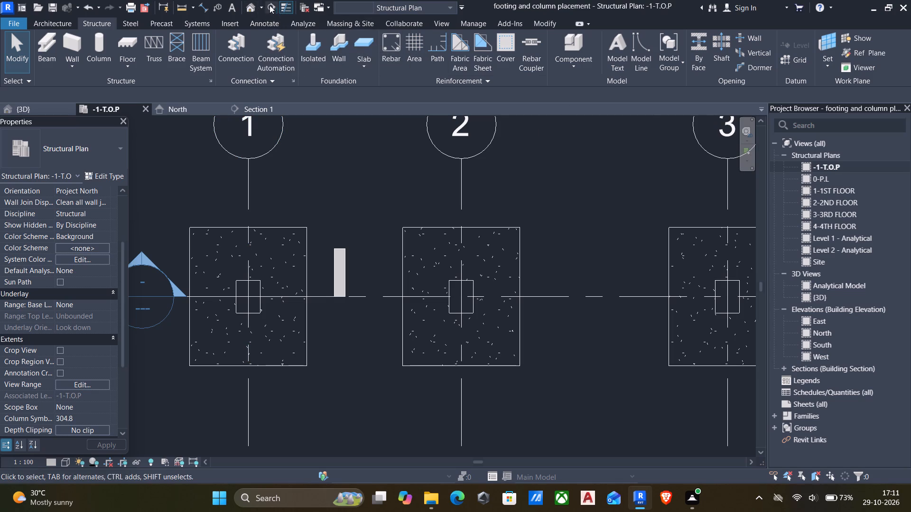
Return to the default 3D view and examine the columns and reinforced footings, including from the top.
click(251, 5)
scroll(367, 241, down, 6)
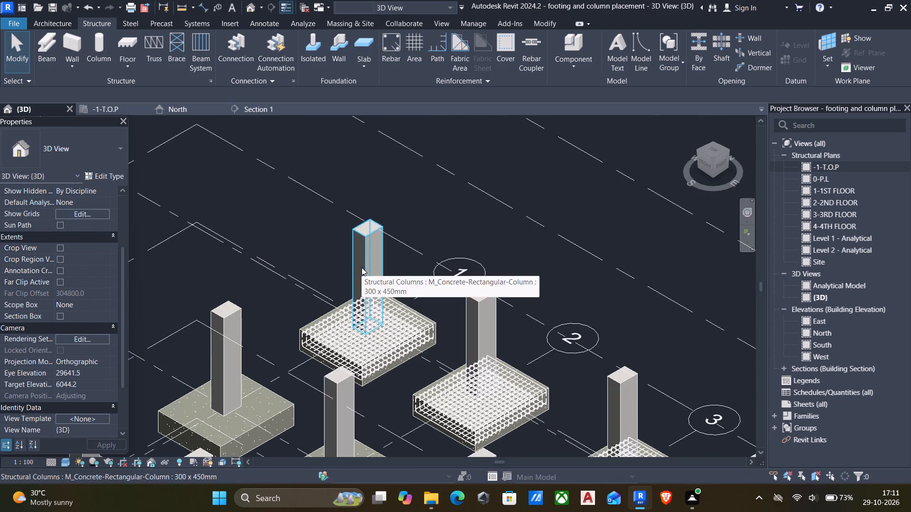
shift+middle_drag(363, 267, 385, 286)
scroll(386, 287, down, 7)
middle_drag(389, 286, 400, 233)
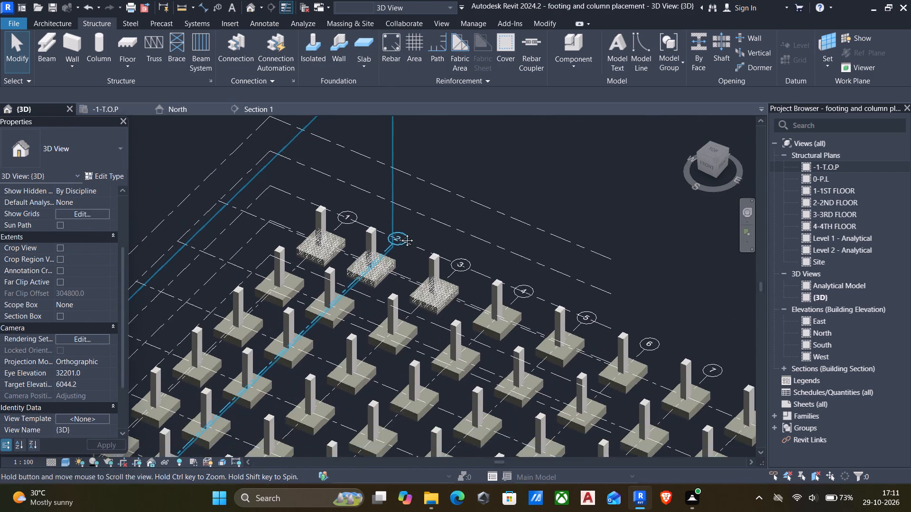
middle_drag(400, 233, 397, 229)
scroll(367, 244, down, 7)
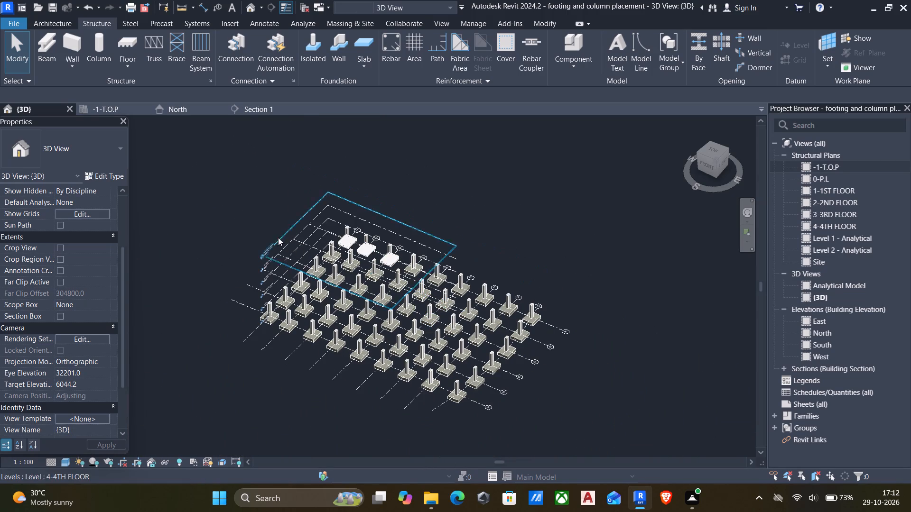
scroll(310, 205, up, 6)
scroll(347, 247, up, 6)
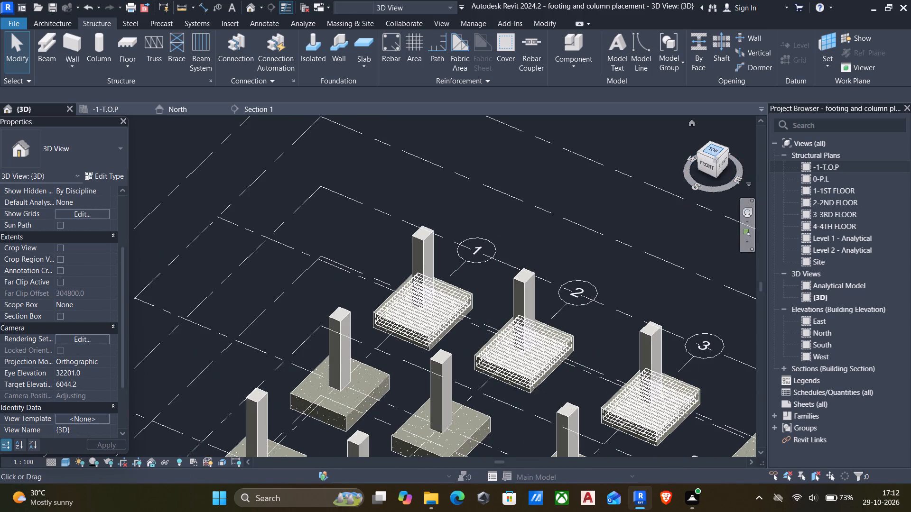
click(714, 150)
scroll(317, 306, up, 5)
middle_drag(244, 222, 270, 291)
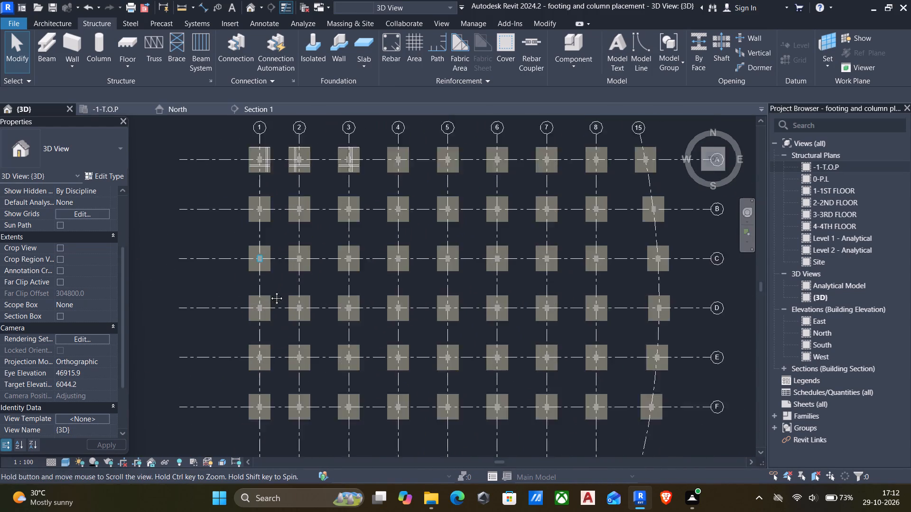
middle_drag(270, 291, 285, 349)
scroll(289, 240, up, 6)
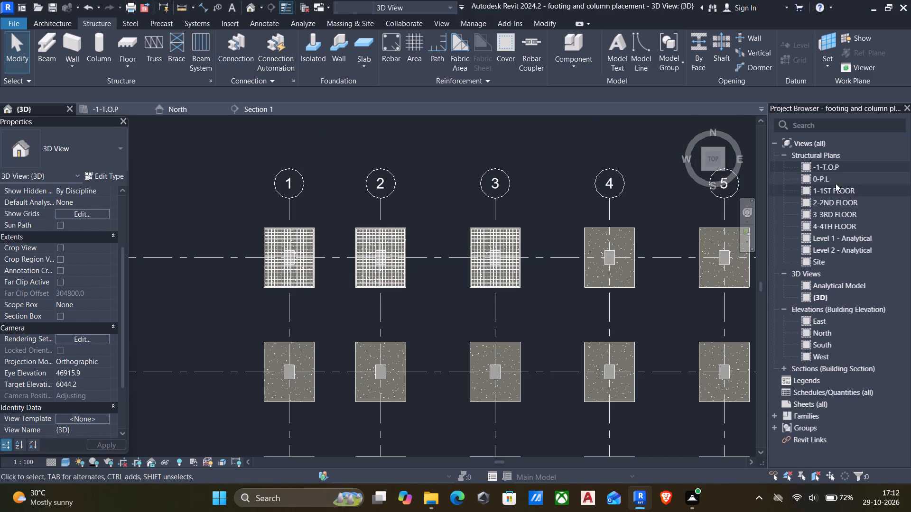
In the -1-T.O.P plan, draw a short building section along grid A across the grid 1 column, starting about 400 mm from grid 1.
double_click(808, 163)
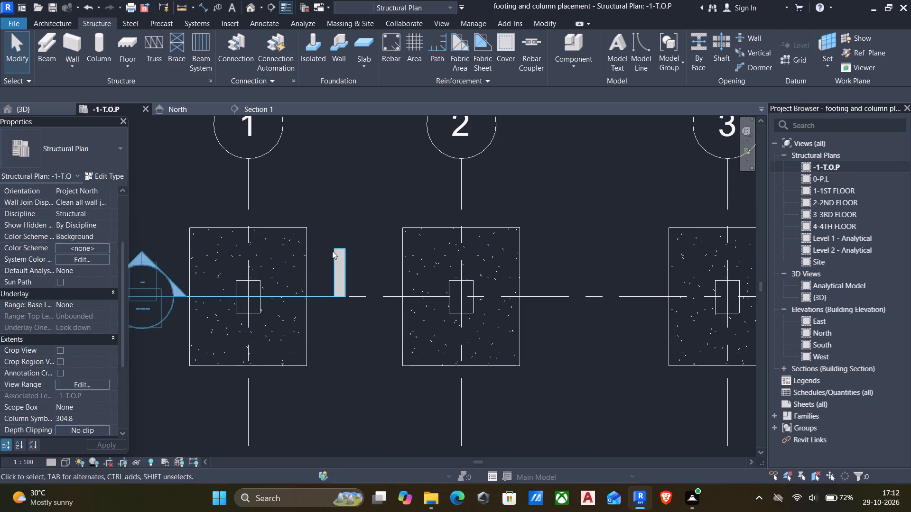
drag(336, 254, 345, 254)
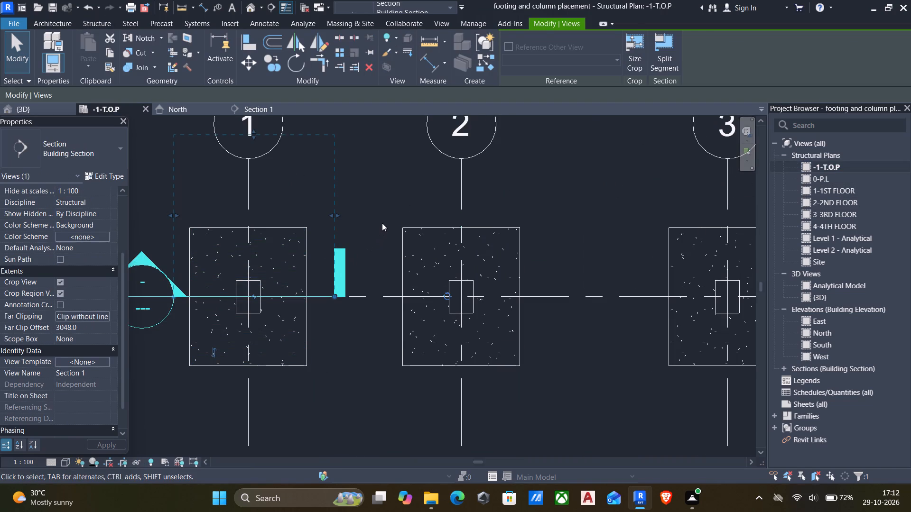
click(382, 222)
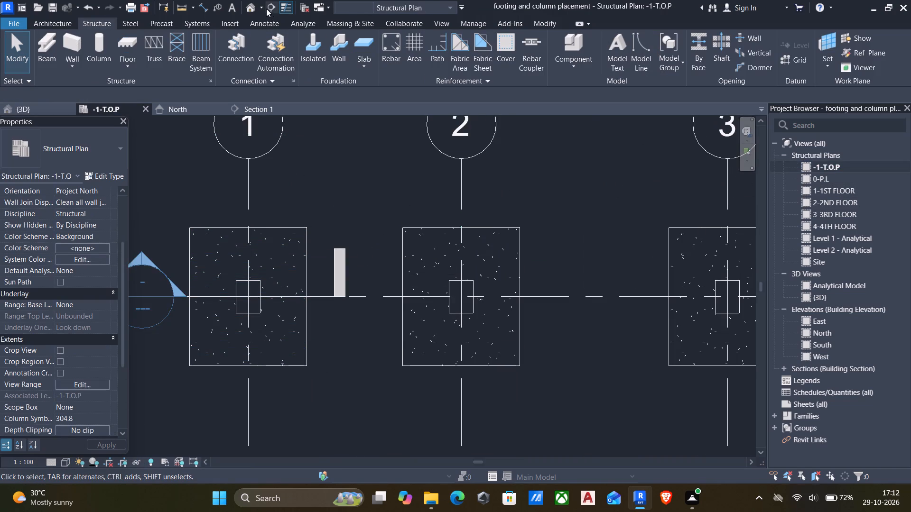
click(269, 5)
scroll(241, 283, up, 4)
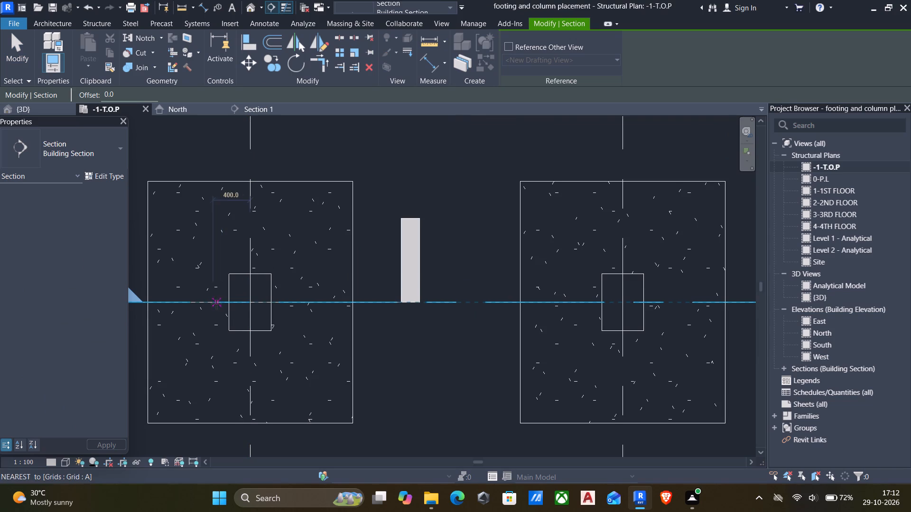
click(215, 303)
click(295, 304)
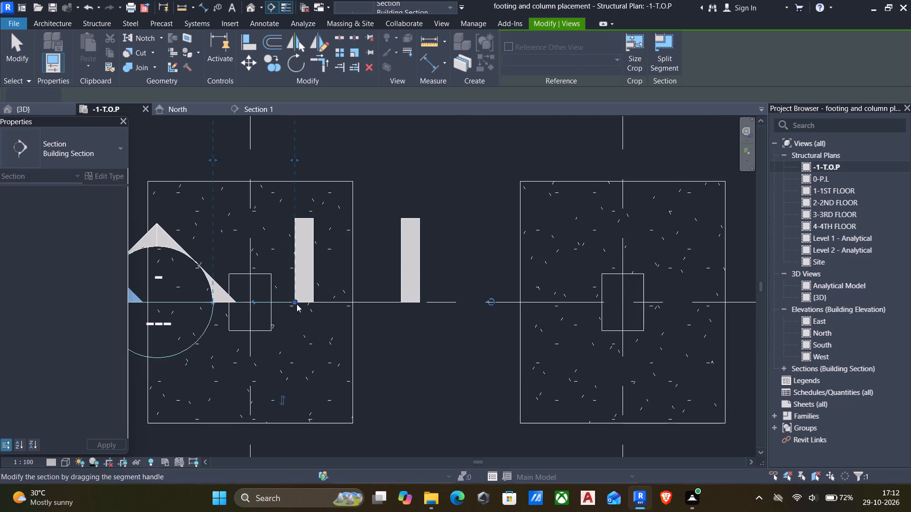
key(Escape)
key(Escape)
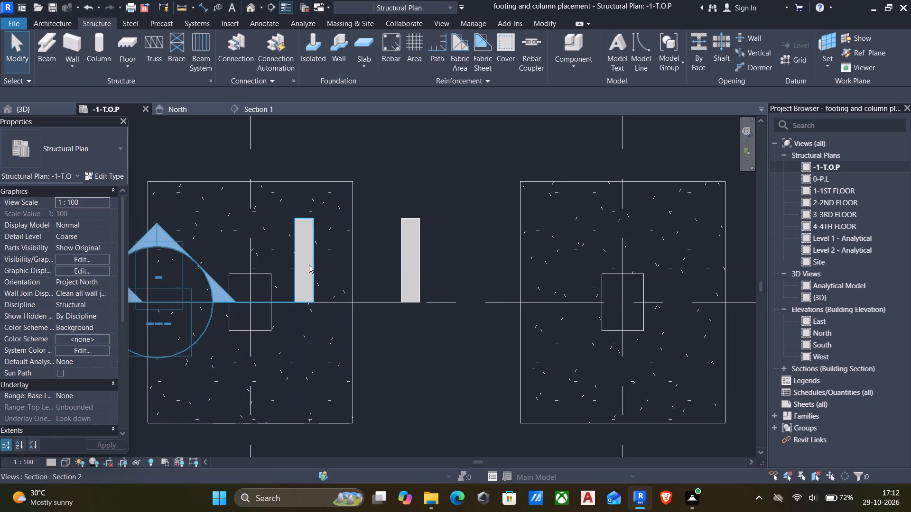
Open the view of the new section through the grid 1 column.
right_click(309, 265)
click(347, 210)
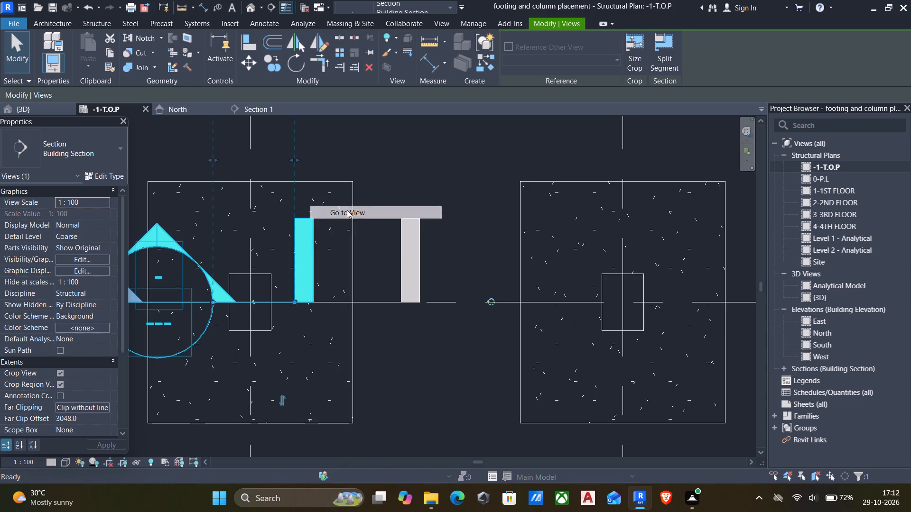
In the rebar cover settings, rename the Exterior - 10M to 16M cover type as column cover.
middle_drag(382, 354, 370, 319)
scroll(370, 327, up, 5)
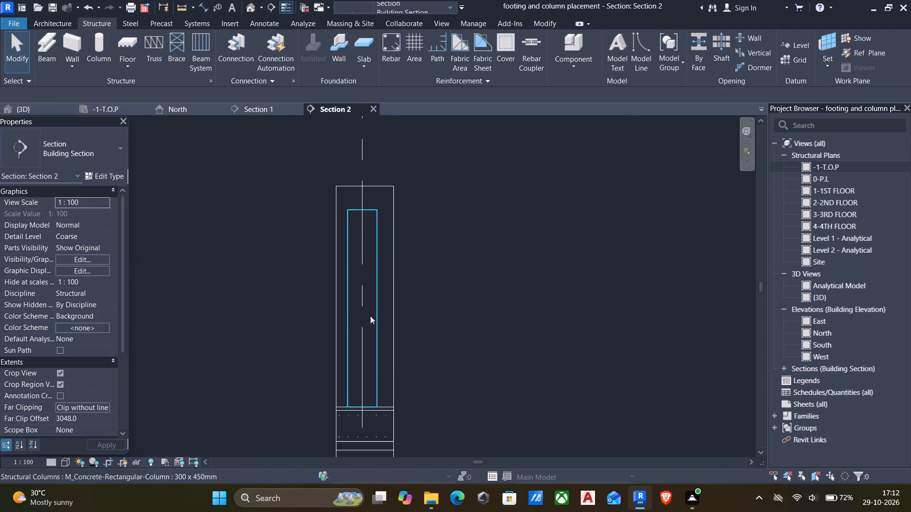
scroll(370, 316, up, 1)
middle_drag(269, 340, 365, 314)
middle_drag(389, 299, 359, 312)
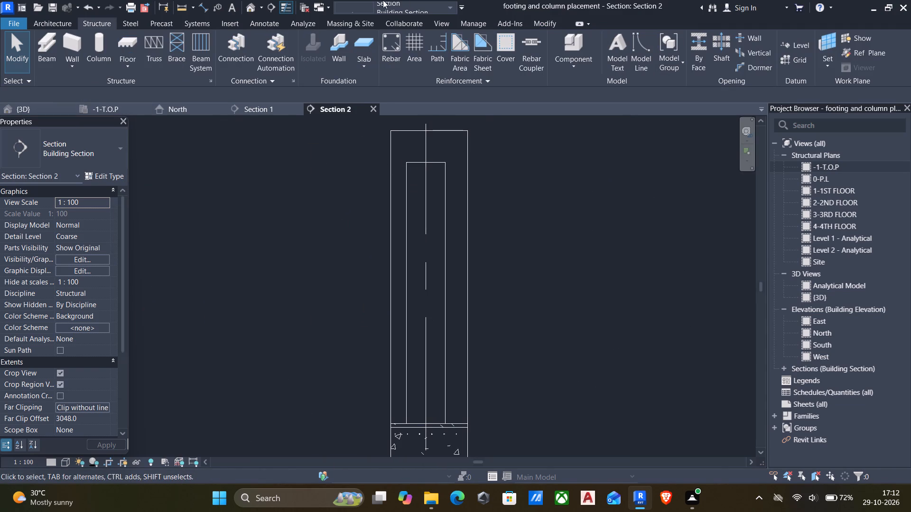
click(506, 46)
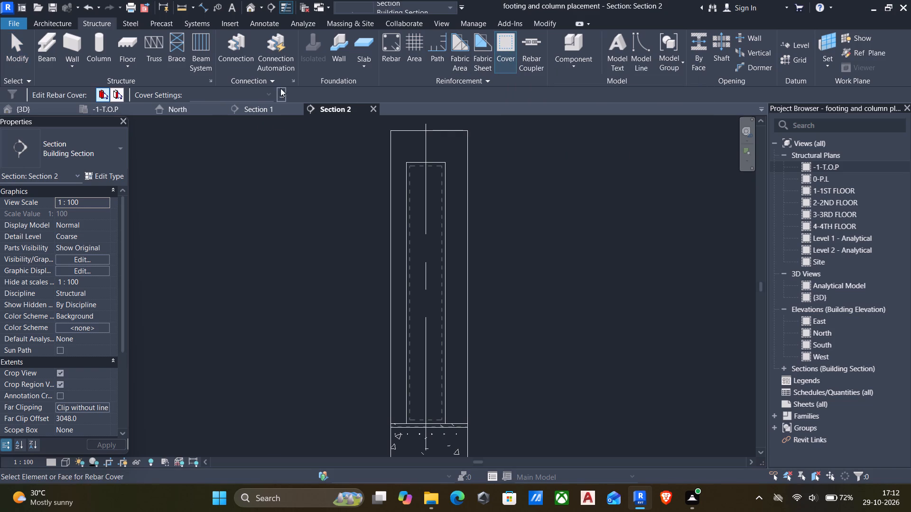
click(266, 92)
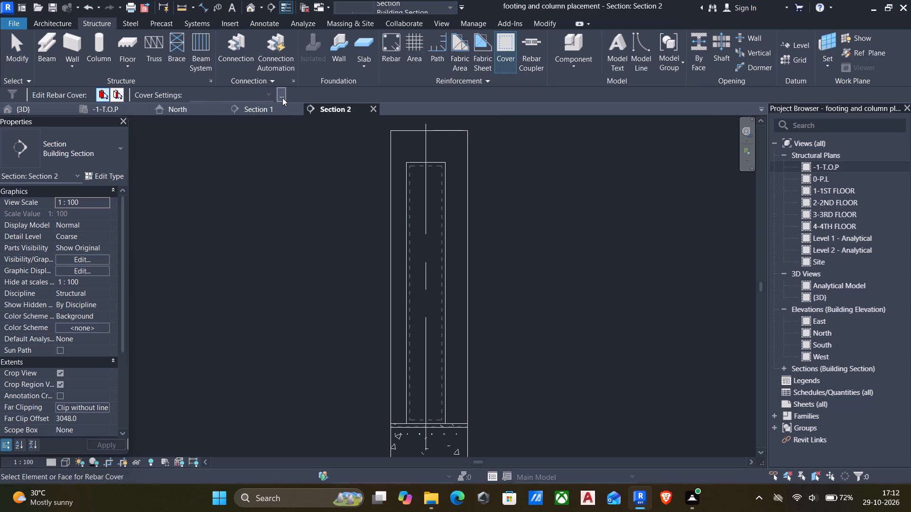
click(282, 93)
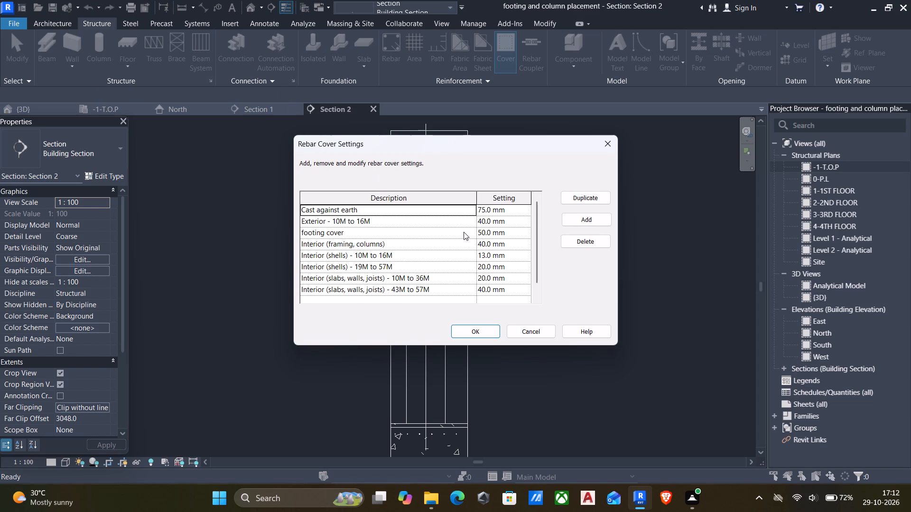
click(456, 220)
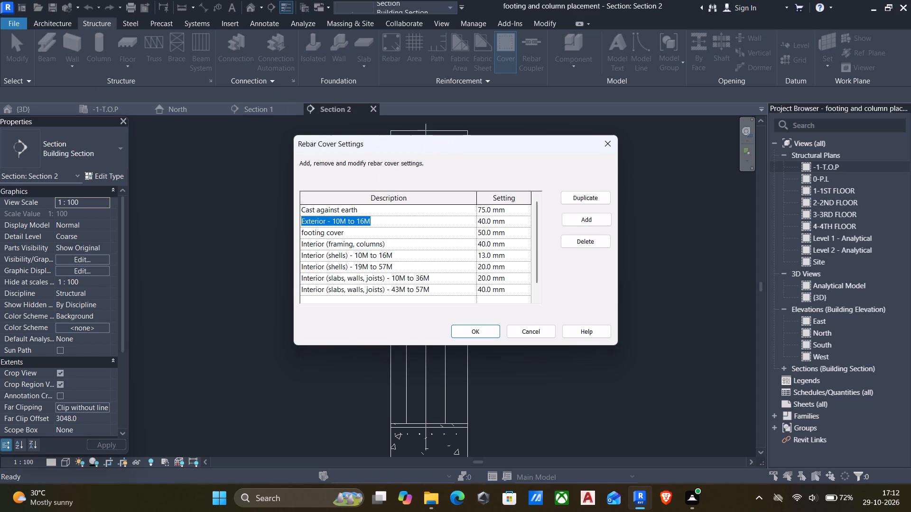
key(BackSpace)
text(column cover)
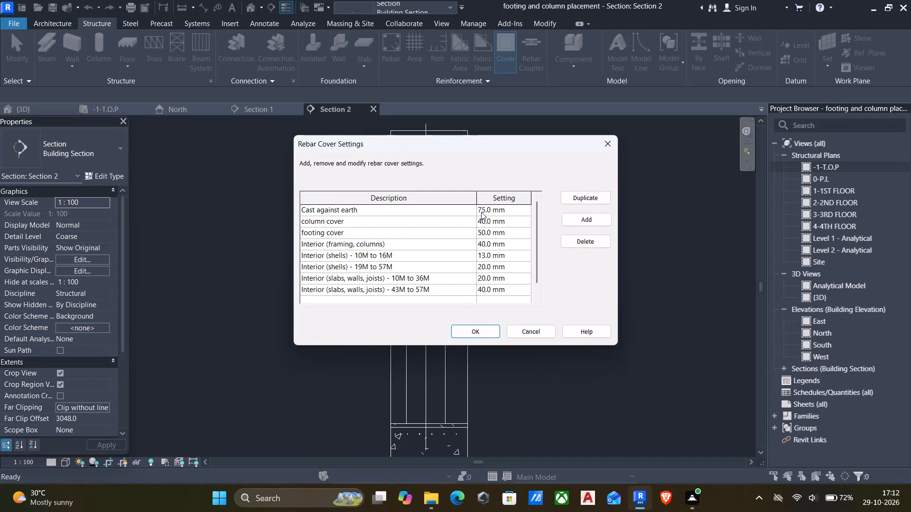
click(473, 326)
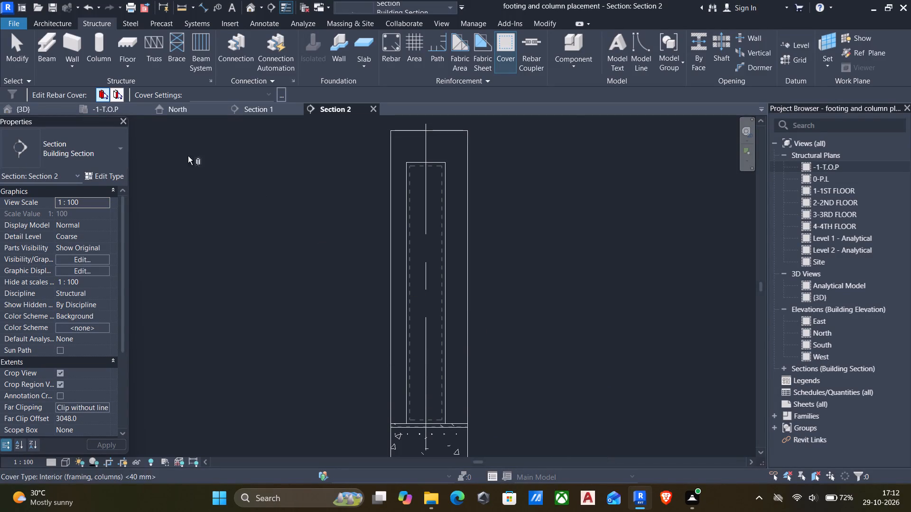
Pick the sectioned column with the Cover tool to check which cover type it uses.
click(267, 97)
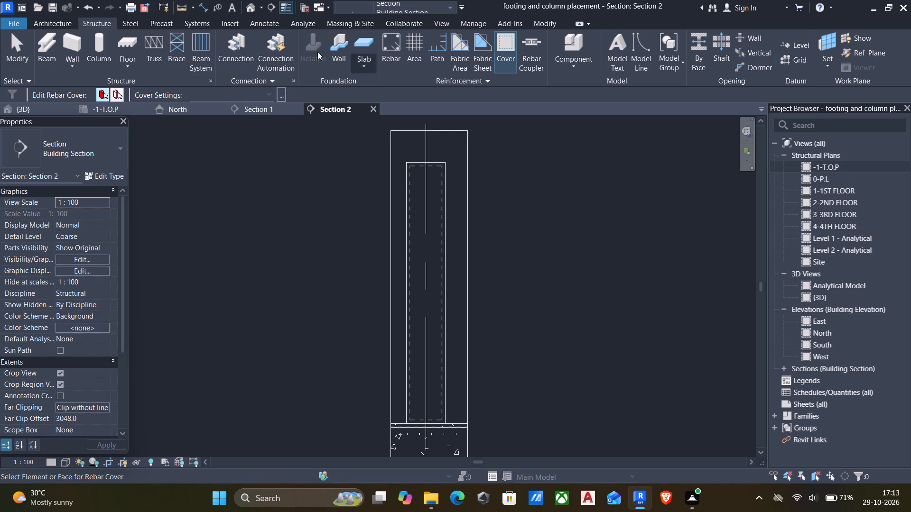
click(408, 207)
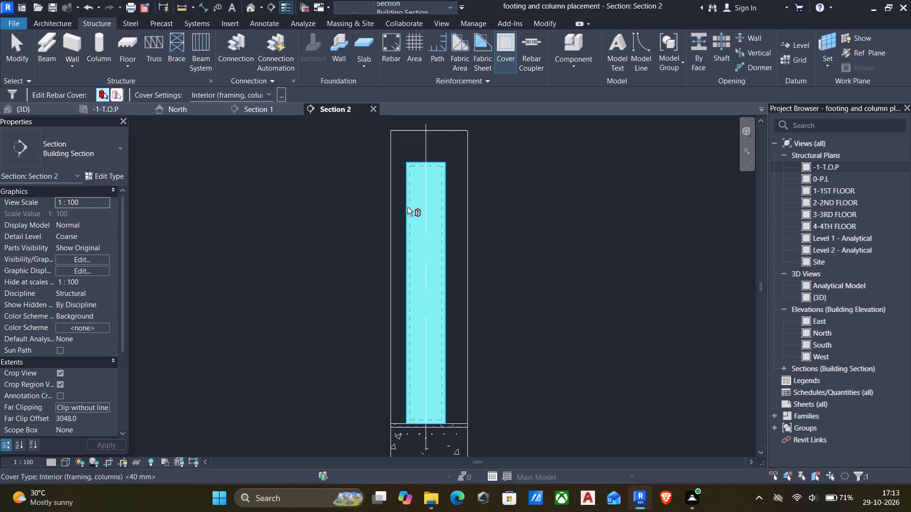
Place a set of 13M stirrups, shape M_T1, at 150 mm maximum spacing in the sectioned column.
click(388, 50)
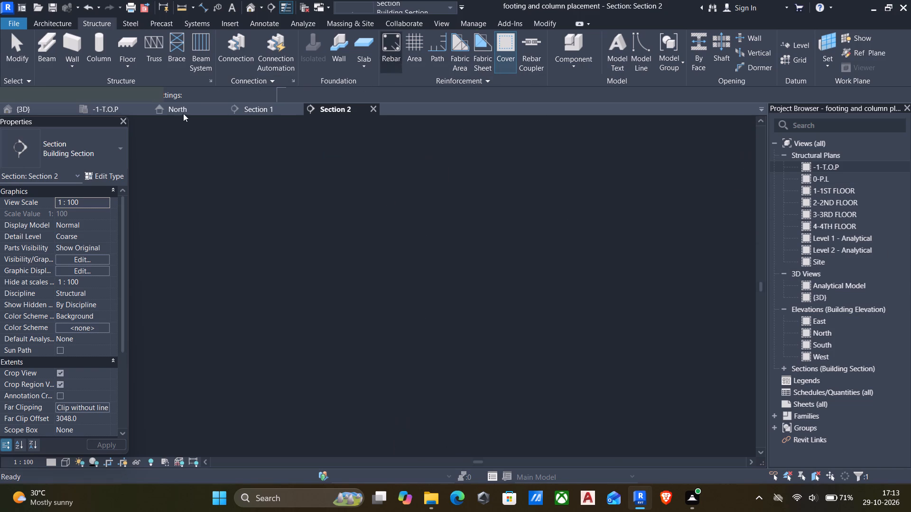
scroll(706, 271, down, 7)
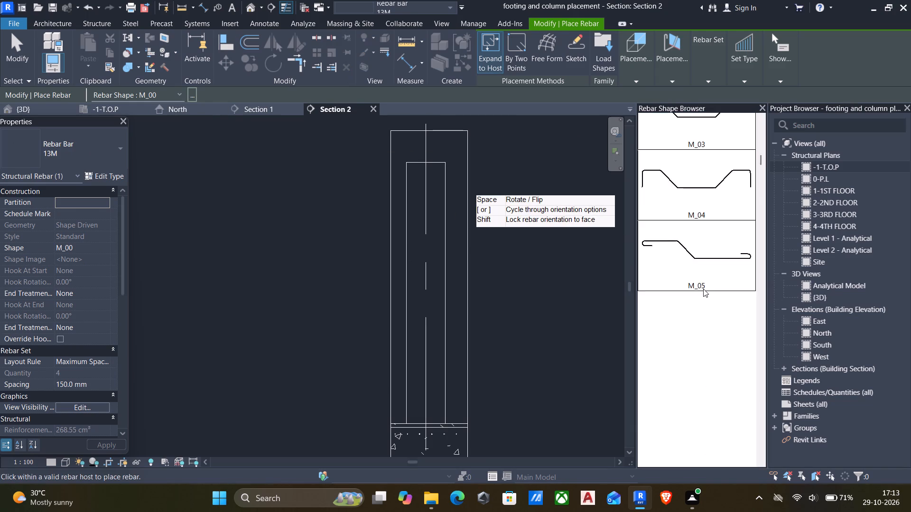
scroll(703, 289, down, 15)
scroll(703, 292, down, 20)
scroll(703, 292, down, 9)
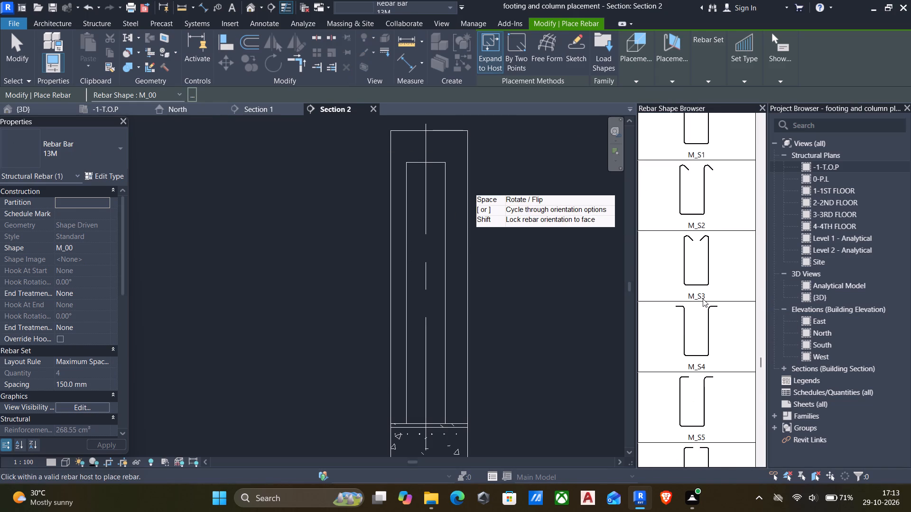
scroll(703, 299, down, 13)
click(178, 94)
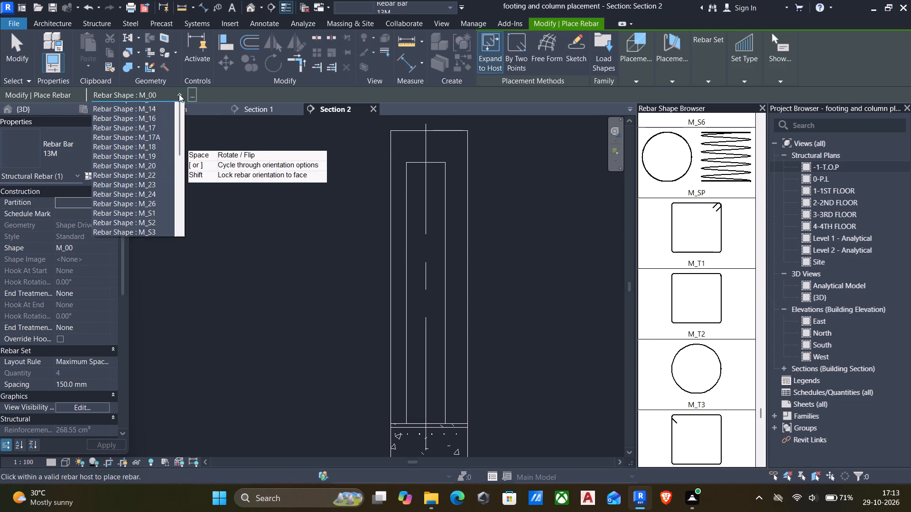
scroll(127, 225, down, 12)
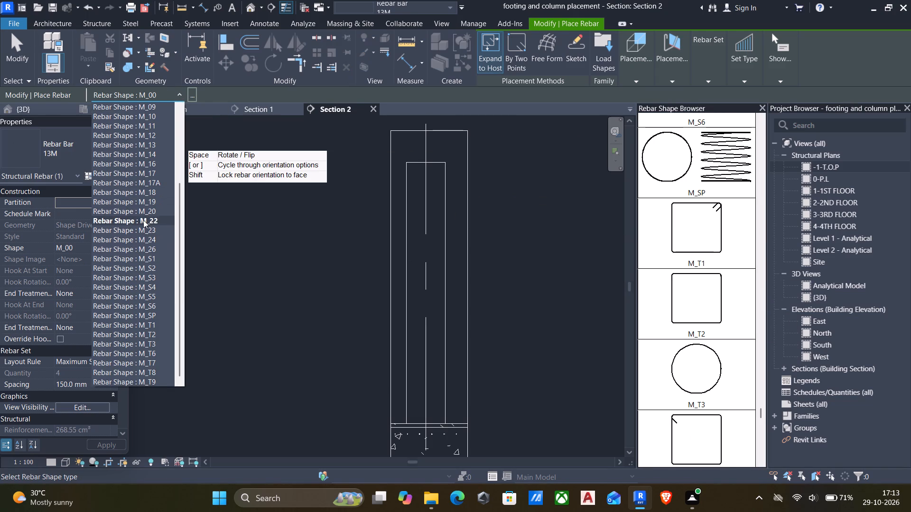
scroll(140, 174, up, 11)
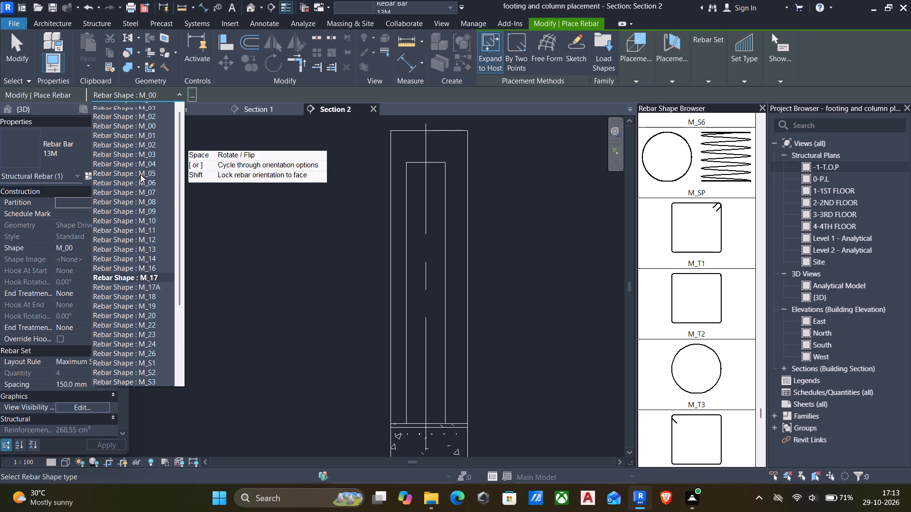
scroll(131, 277, down, 7)
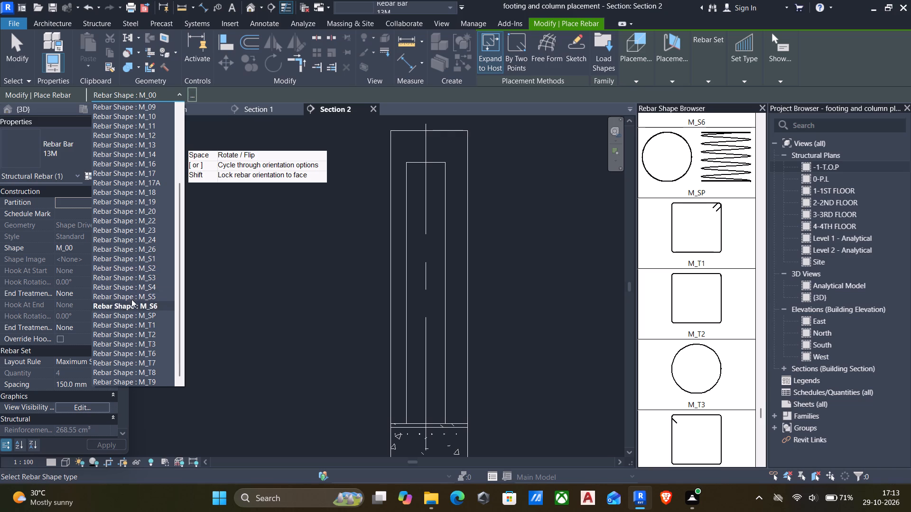
click(140, 324)
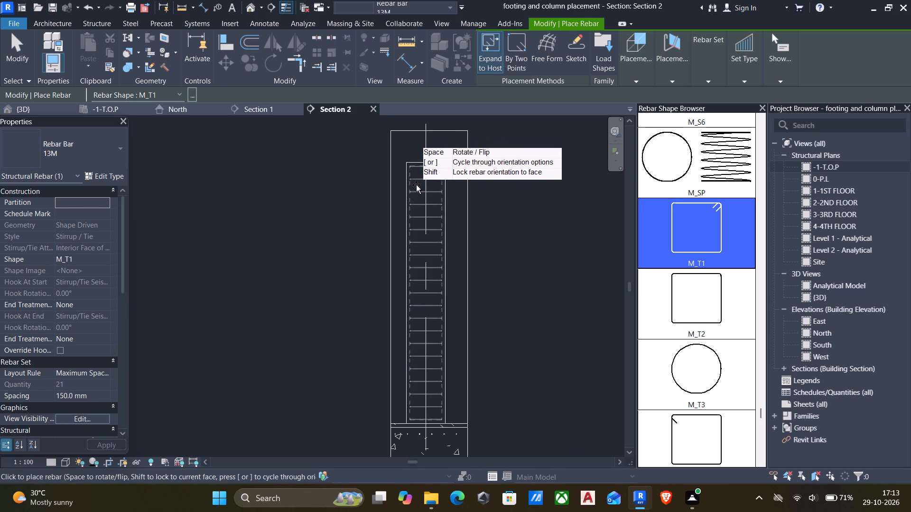
scroll(416, 185, up, 4)
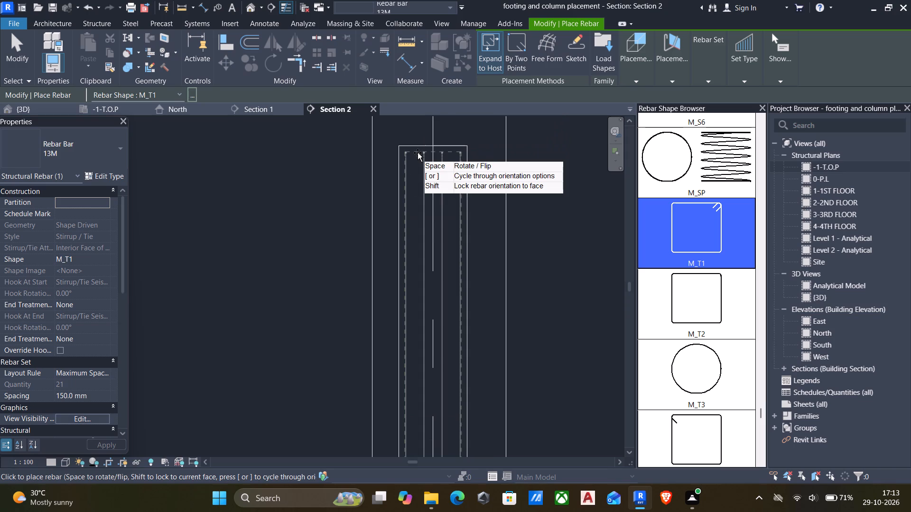
scroll(418, 153, up, 4)
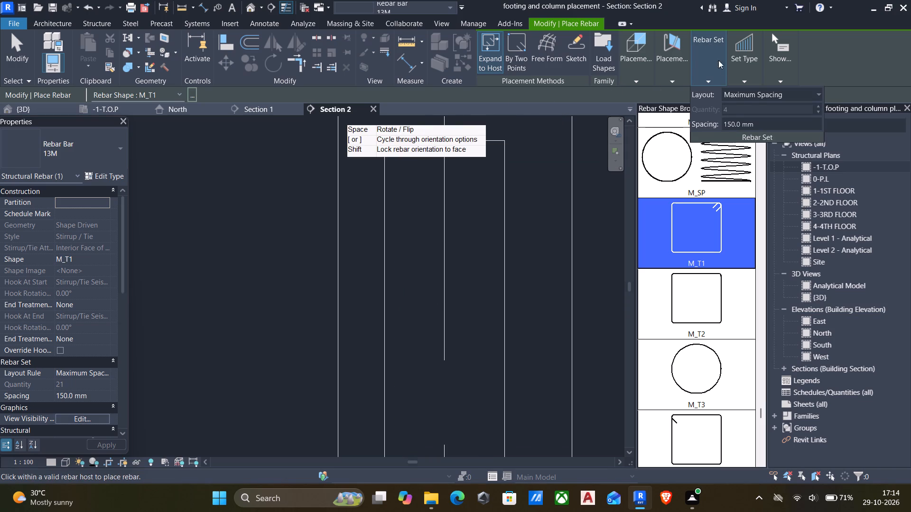
click(706, 73)
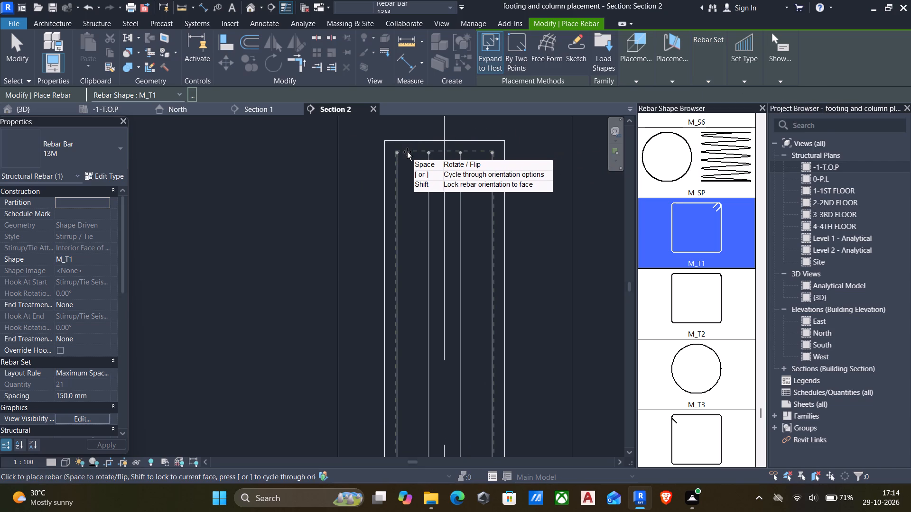
click(407, 152)
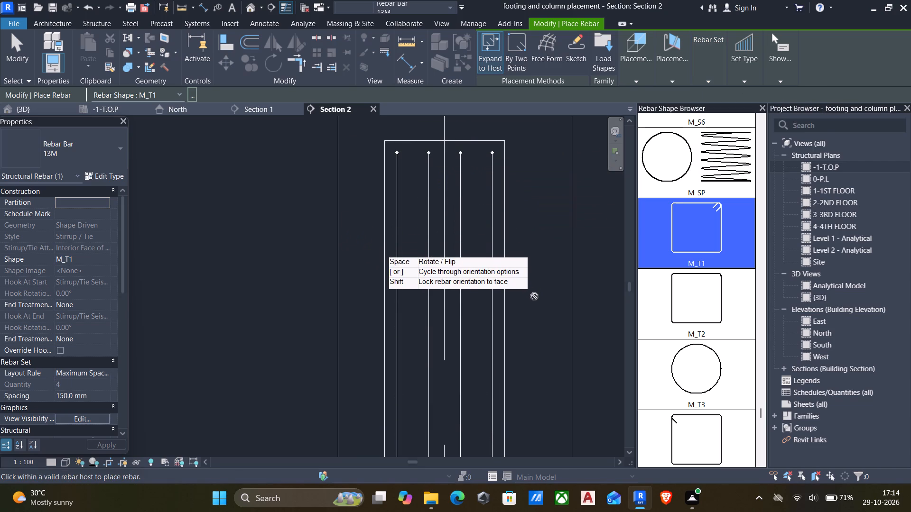
middle_drag(533, 305, 535, 213)
scroll(466, 238, down, 2)
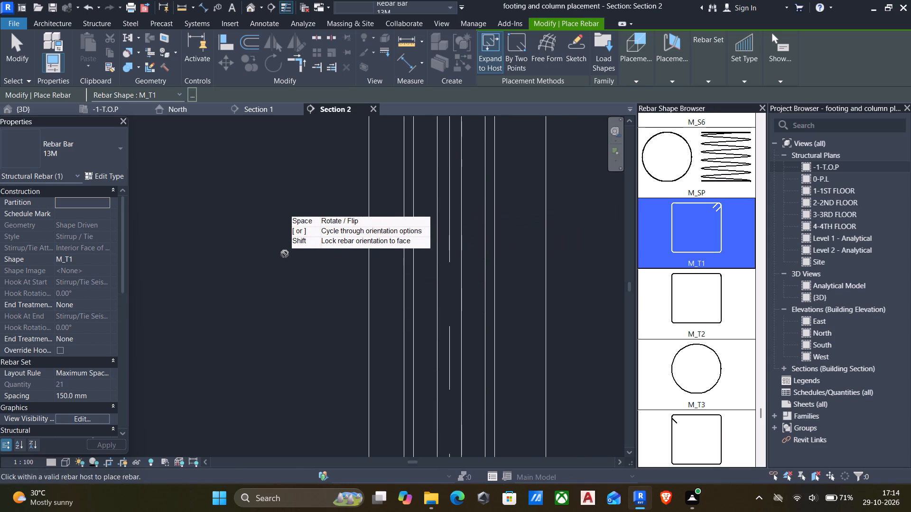
middle_drag(285, 254, 306, 335)
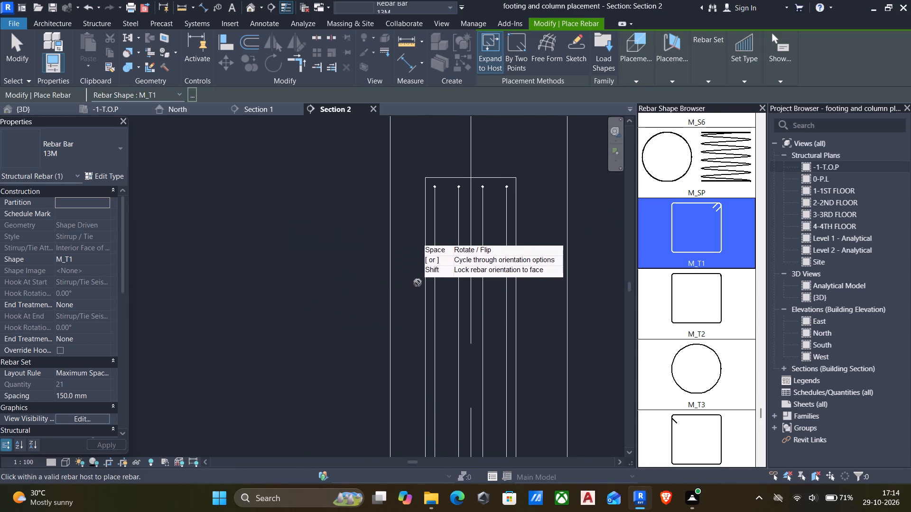
key(Escape)
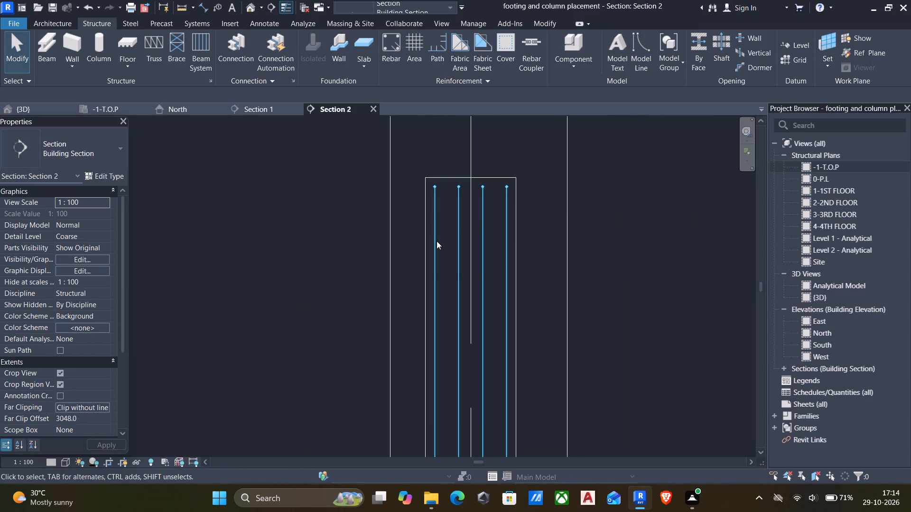
Select the new stirrup set and locate it at the grid A/1 column in the 0-P.L structural plan.
click(437, 241)
scroll(366, 238, down, 4)
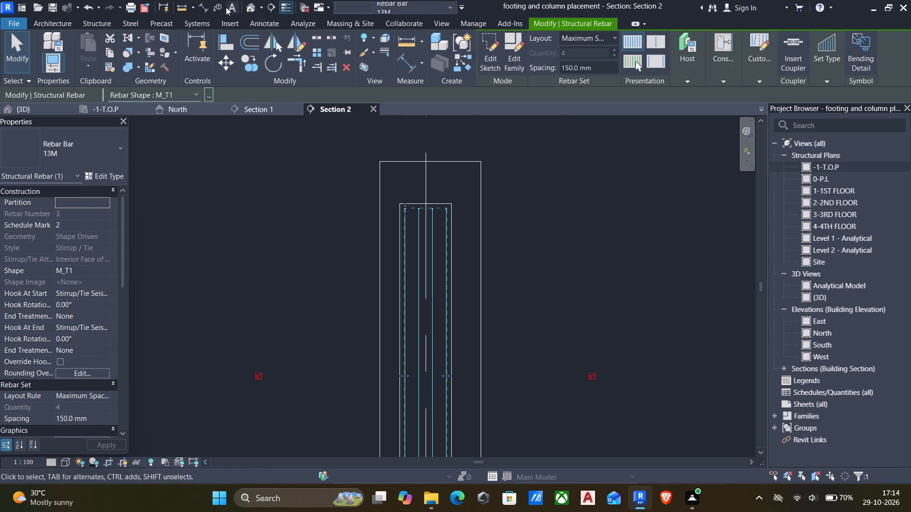
double_click(803, 180)
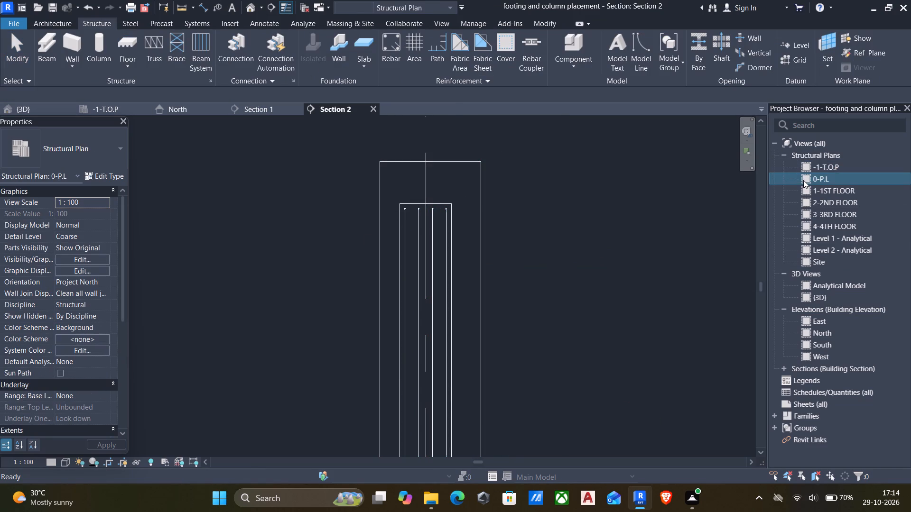
scroll(309, 219, up, 12)
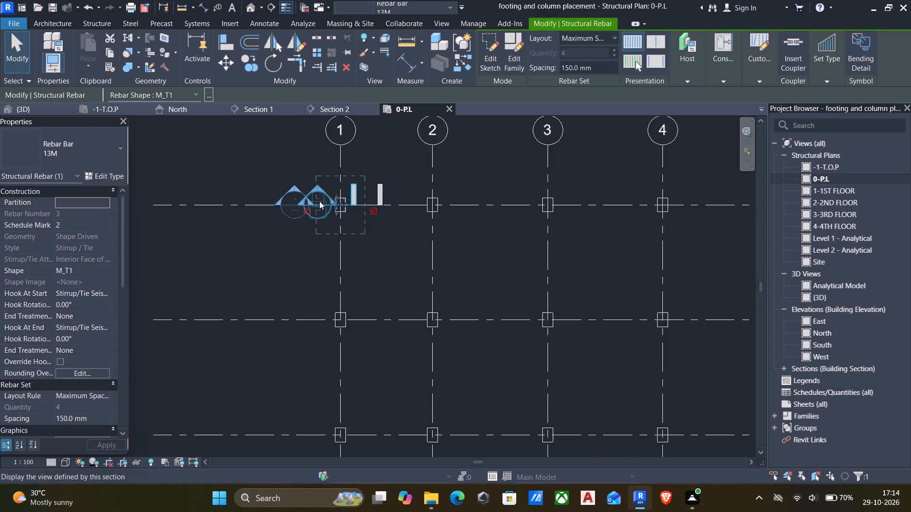
scroll(334, 229, up, 11)
middle_drag(353, 207, 344, 276)
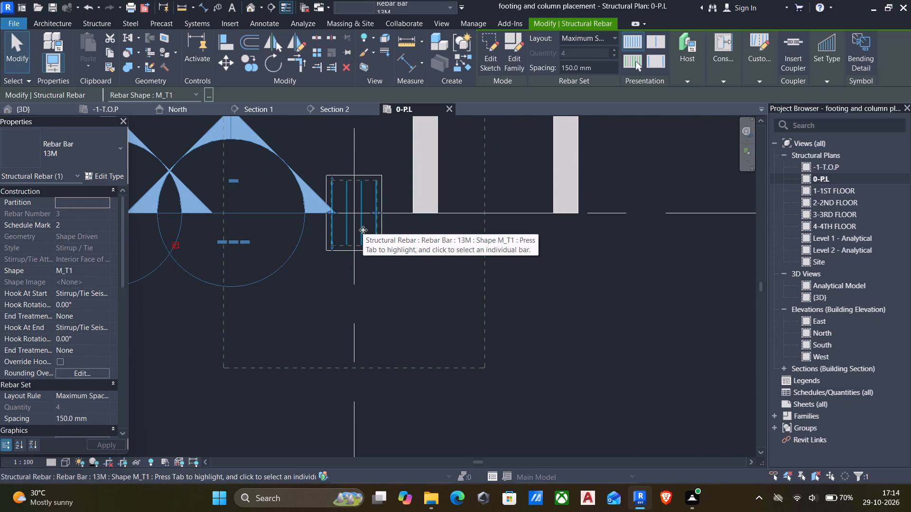
Set the 0-P.L plan to Fine detail level and Wireframe visual style, and inspect the stirrups inside the column.
click(52, 459)
click(56, 446)
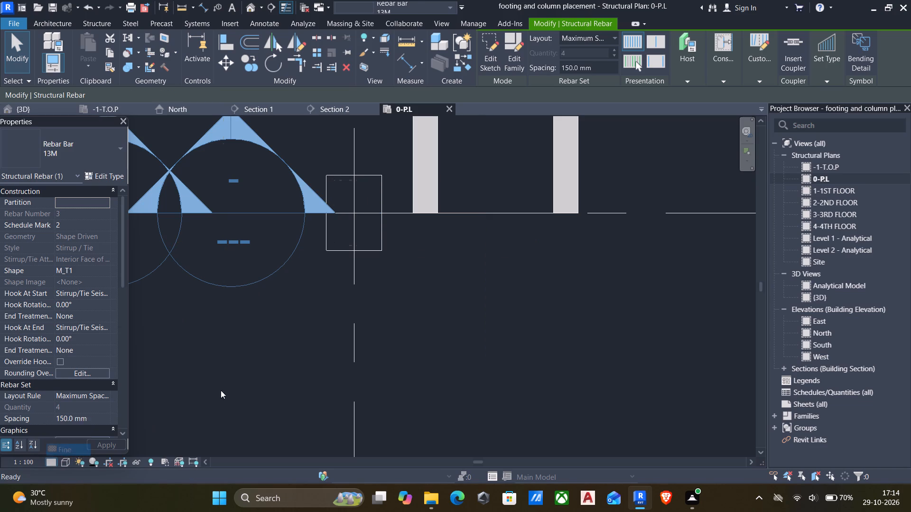
scroll(371, 220, up, 5)
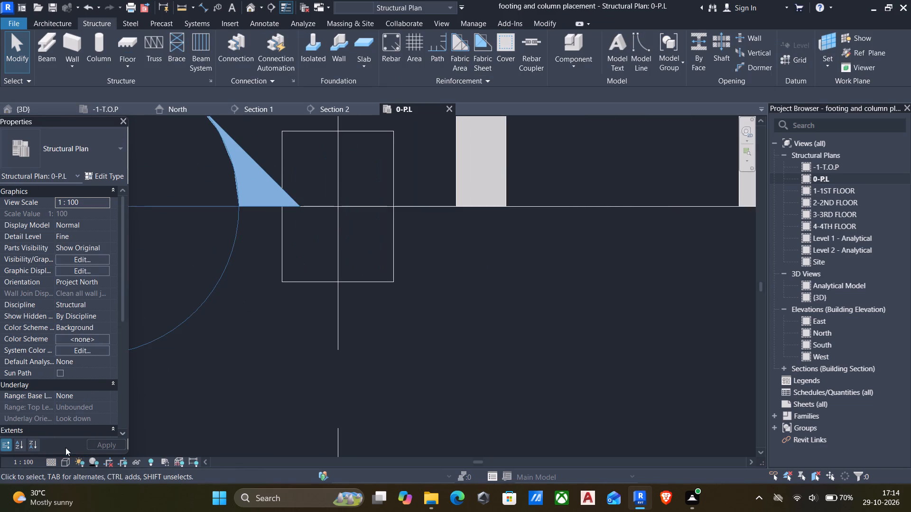
click(52, 463)
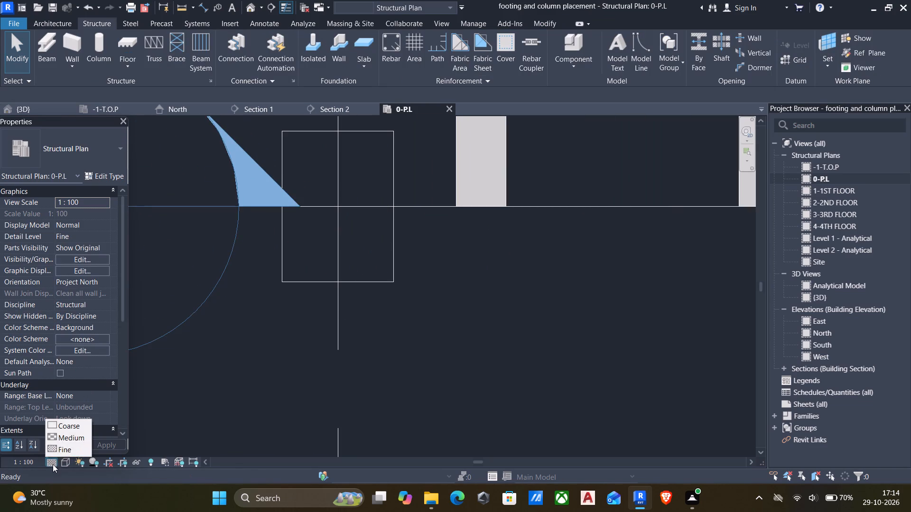
click(52, 466)
click(66, 465)
click(109, 393)
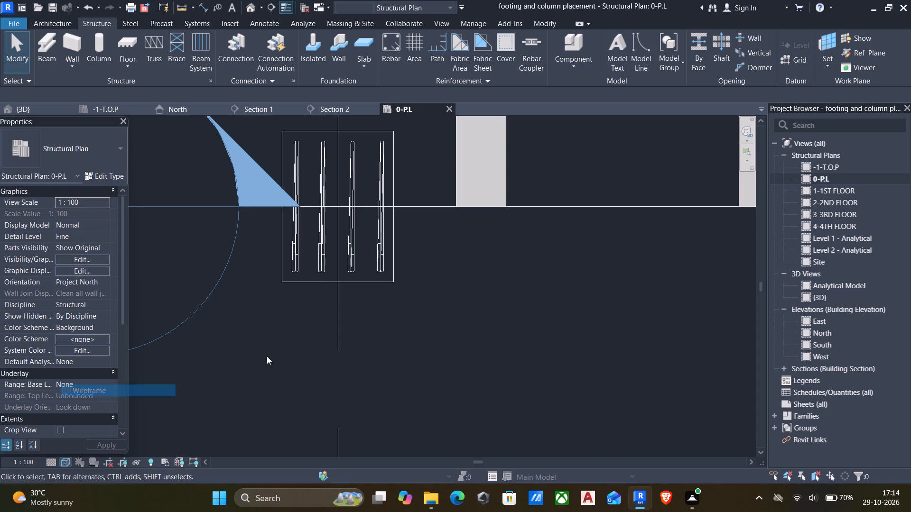
scroll(357, 228, up, 5)
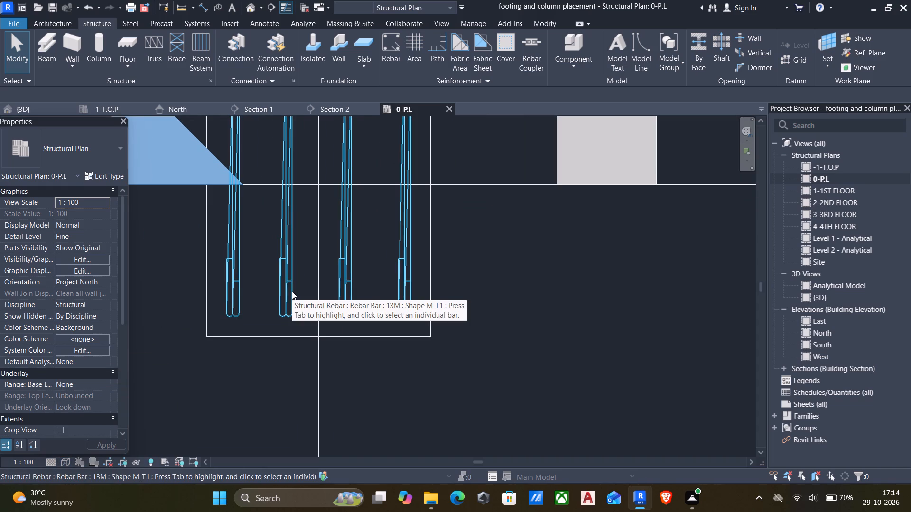
Return to the Section 2 view of the column.
click(341, 110)
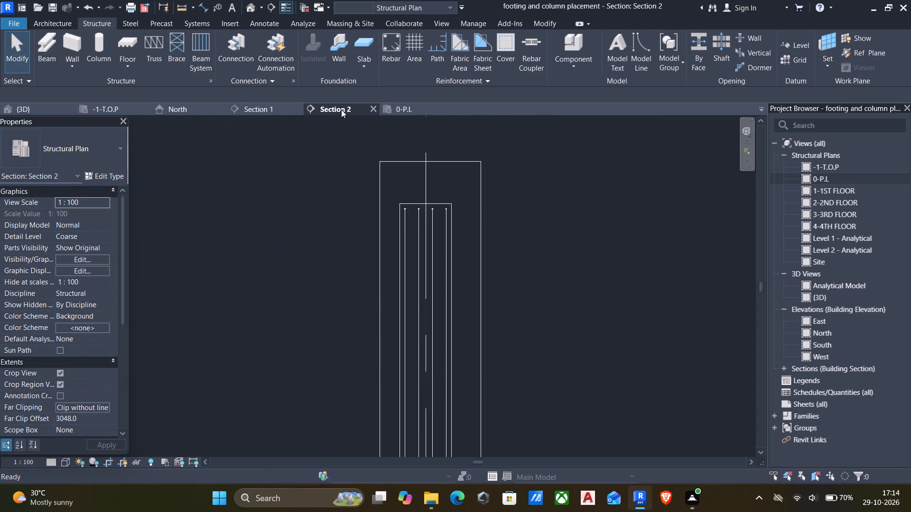
Delete the 13M M_T1 stirrup set from the column in the Section 2 view.
click(405, 234)
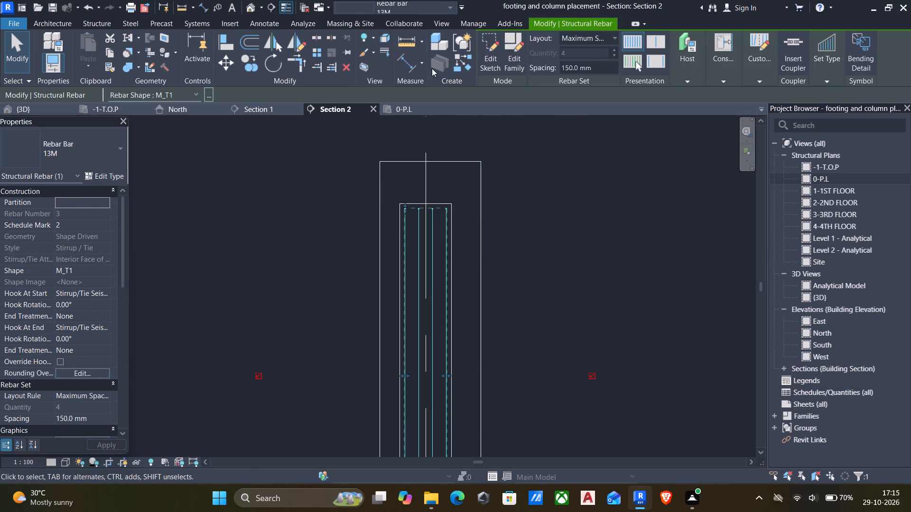
middle_drag(455, 188, 502, 185)
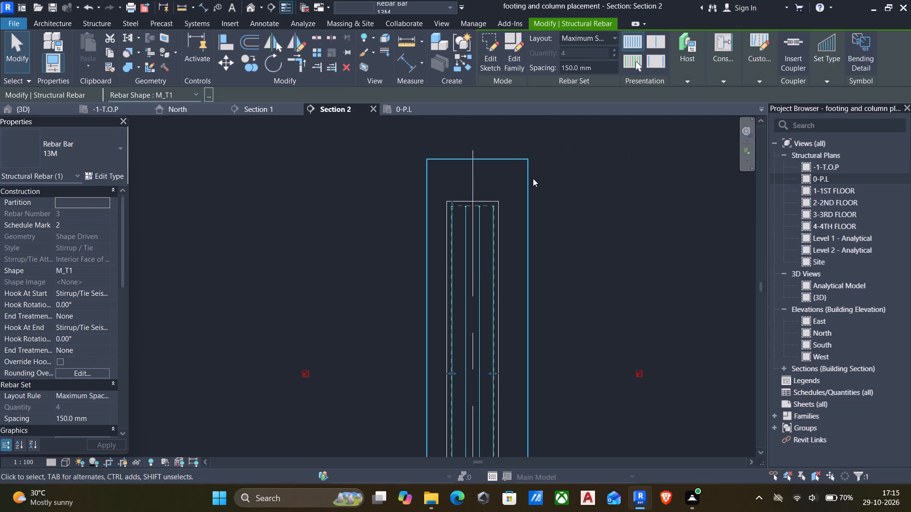
middle_drag(404, 238, 370, 232)
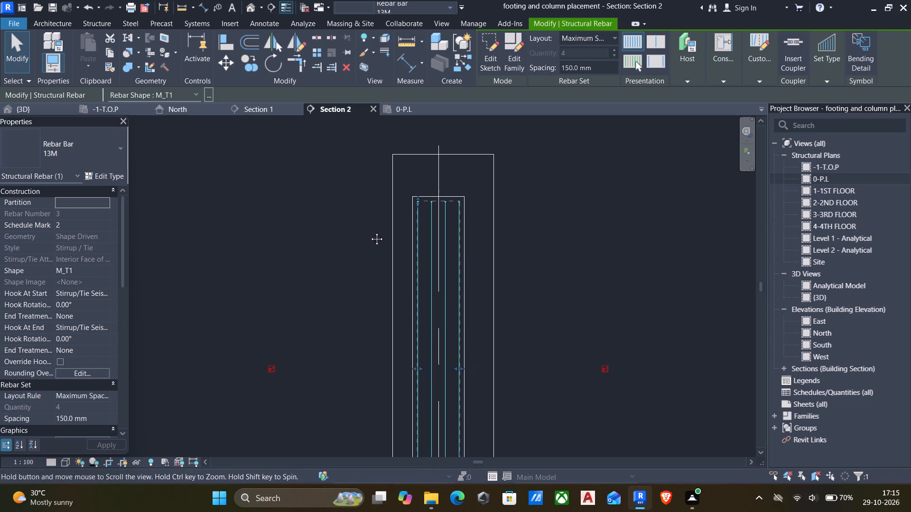
middle_drag(370, 232, 370, 230)
scroll(416, 218, up, 5)
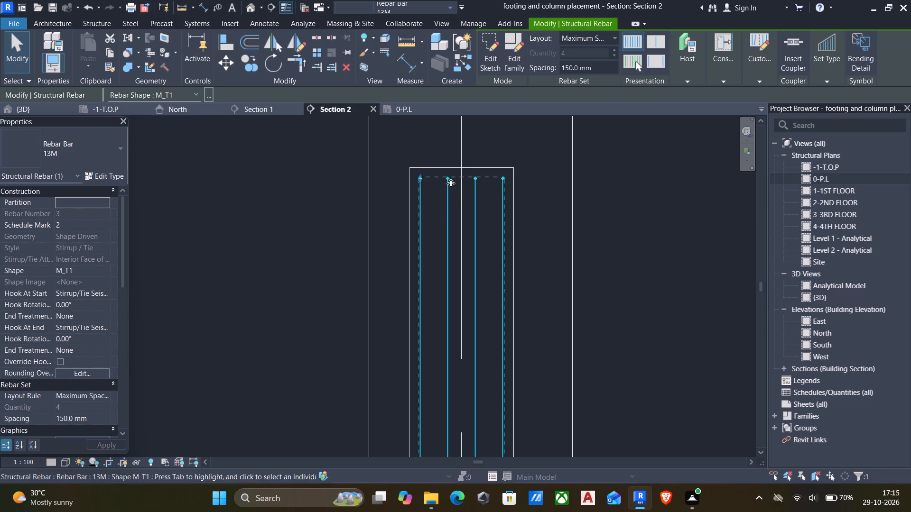
key(Delete)
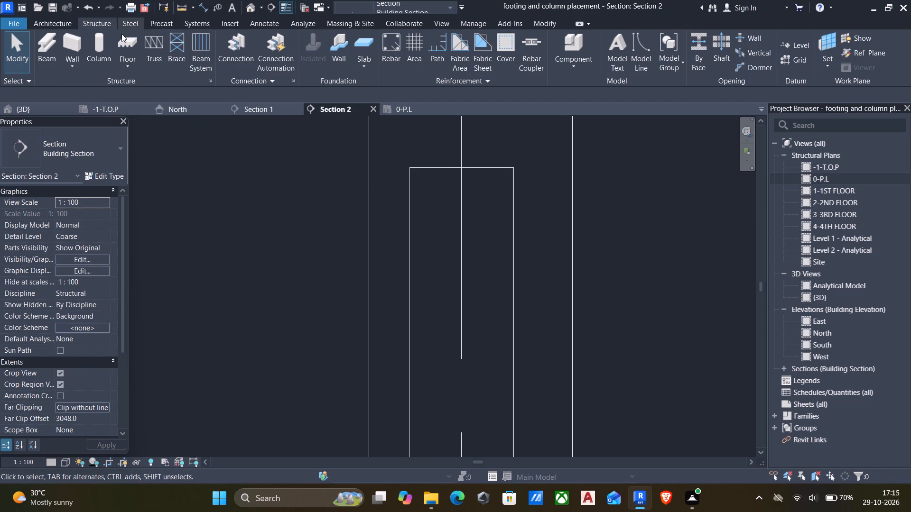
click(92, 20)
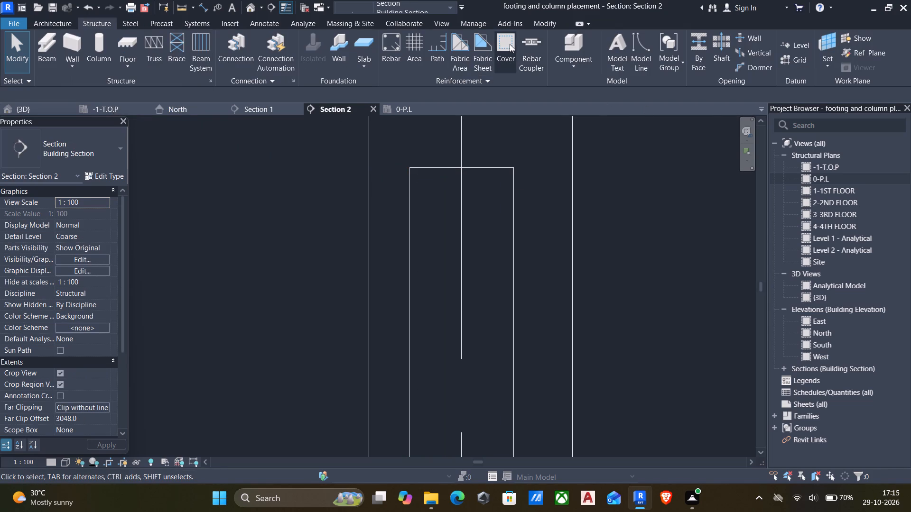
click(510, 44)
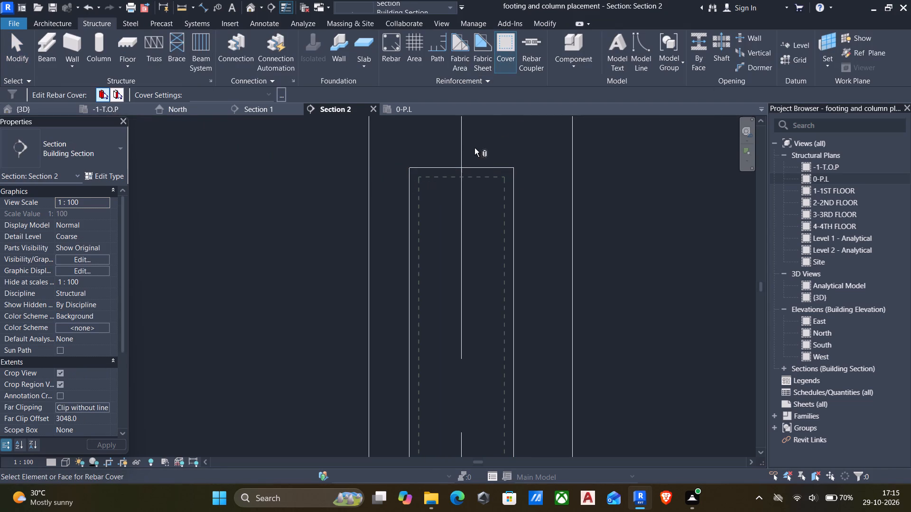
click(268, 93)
Open the -1-T.O.P structural plan and set it to Fine detail level and Wireframe visual style.
double_click(806, 169)
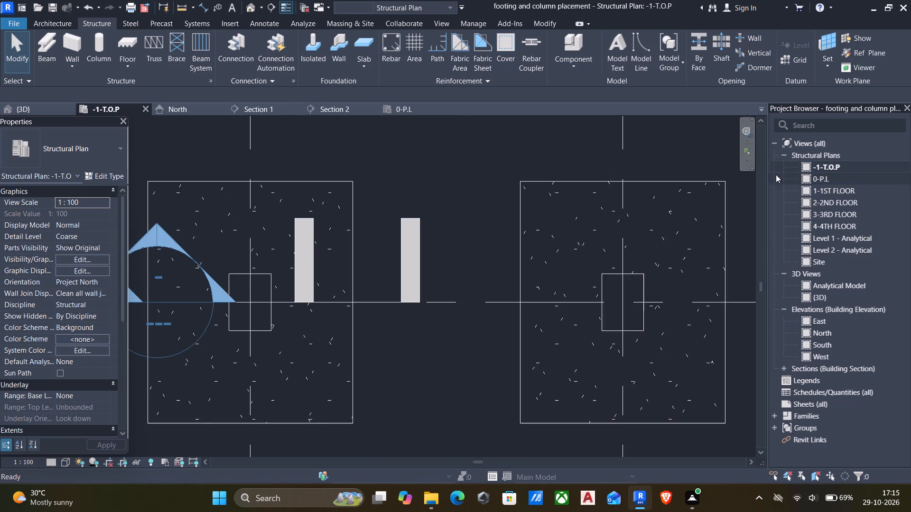
middle_drag(427, 223, 569, 229)
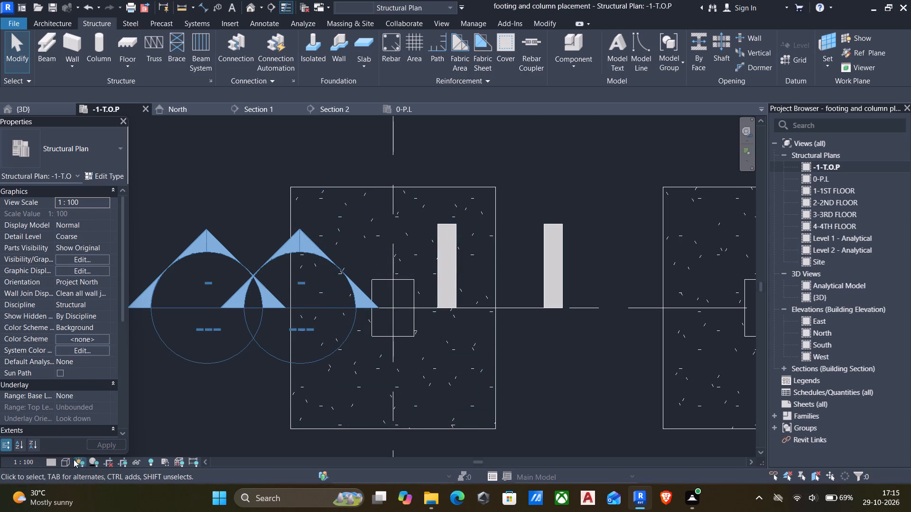
click(56, 462)
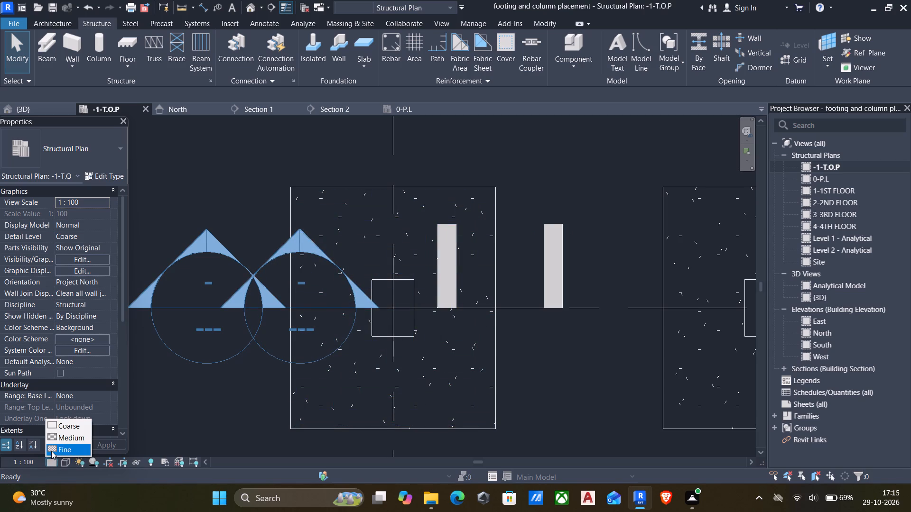
click(51, 451)
click(66, 459)
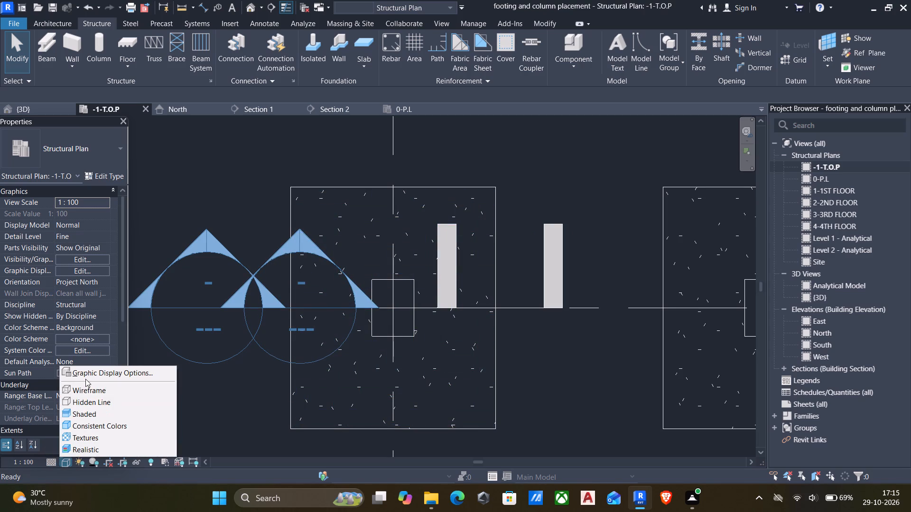
click(90, 392)
Inspect the footing bars and check the rebar cover of the column on the grid 1 footing.
scroll(409, 318, up, 5)
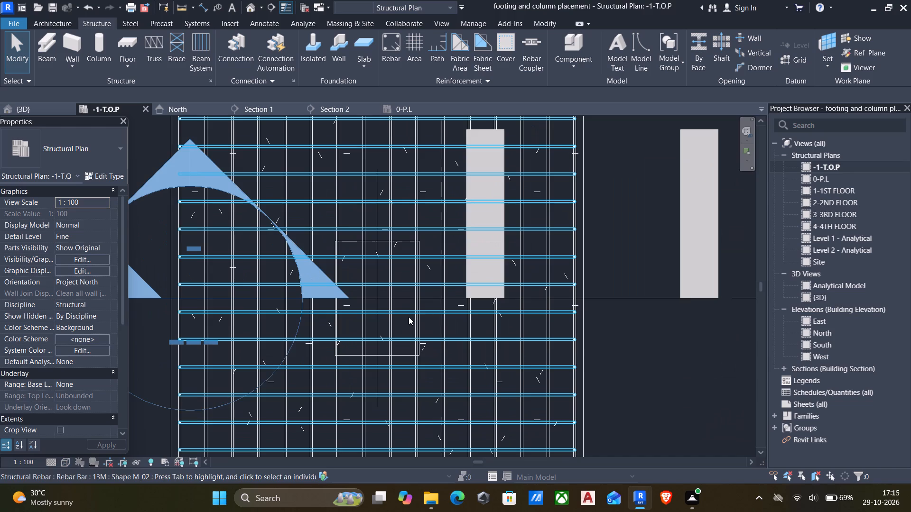
key(Escape)
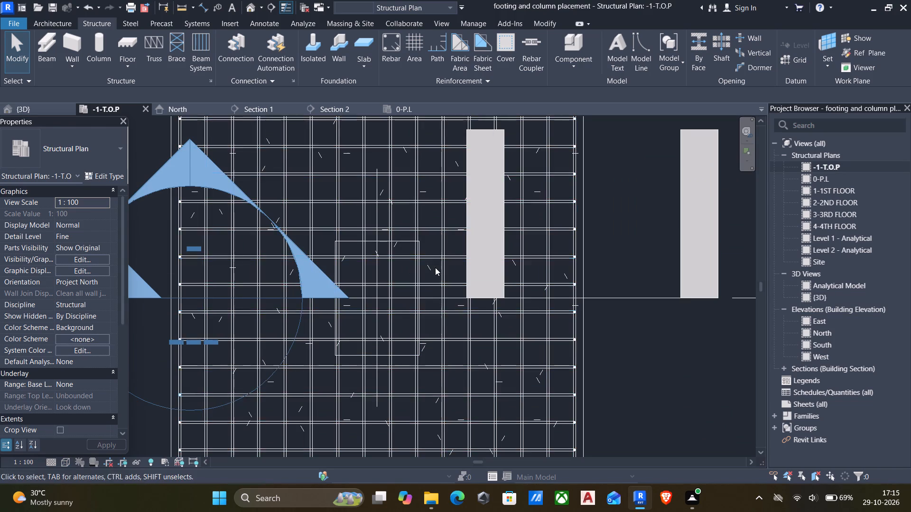
scroll(394, 315, down, 4)
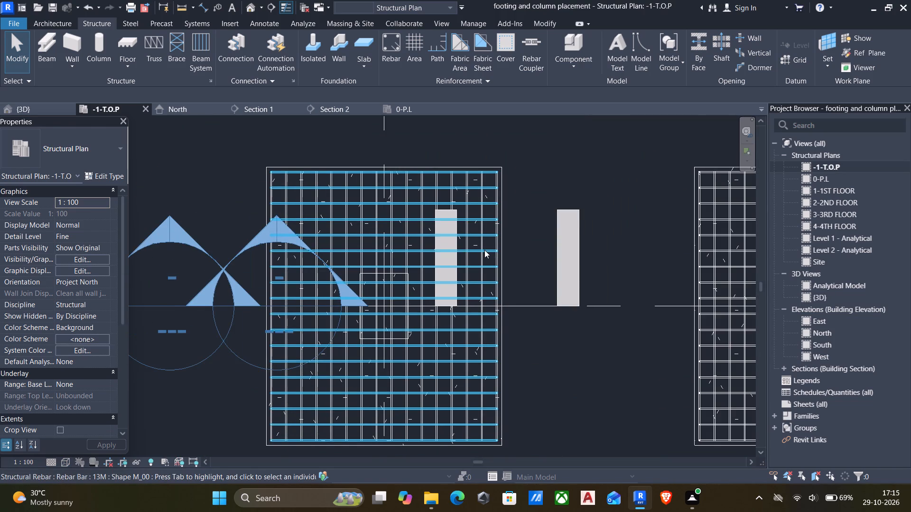
click(484, 250)
key(Escape)
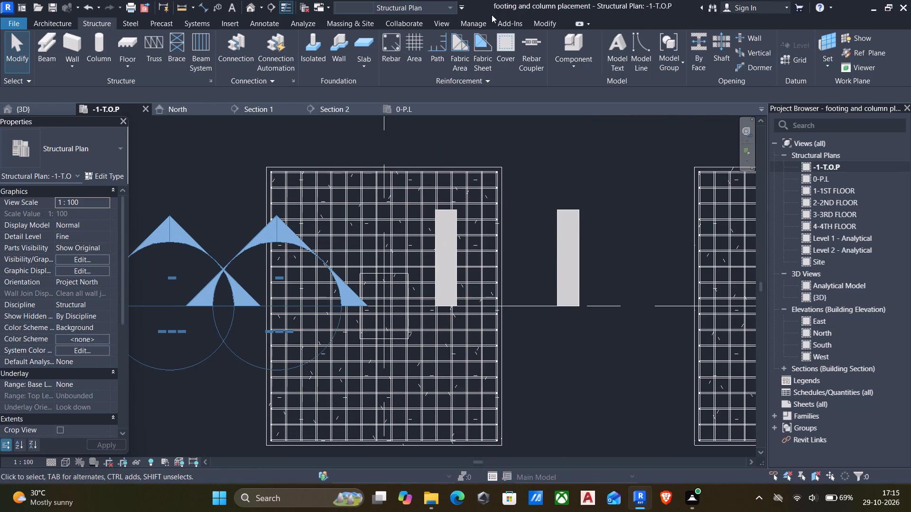
click(505, 45)
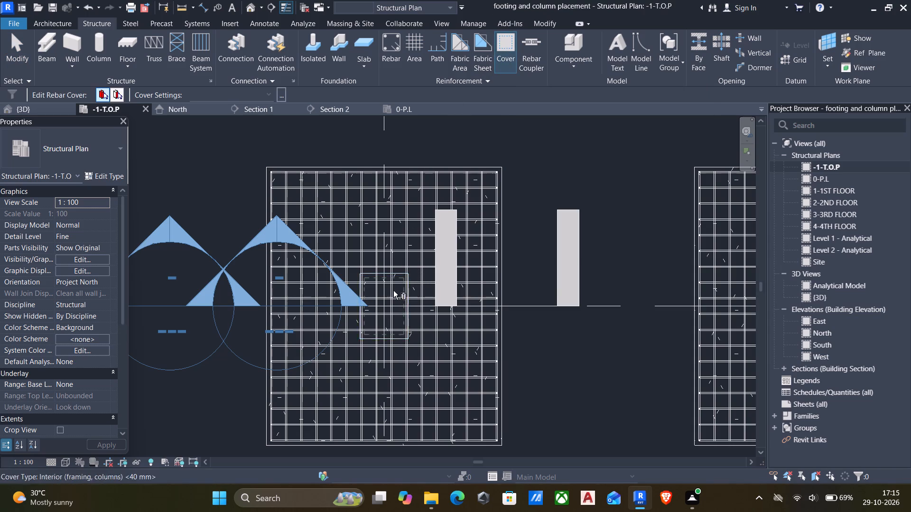
key(Escape)
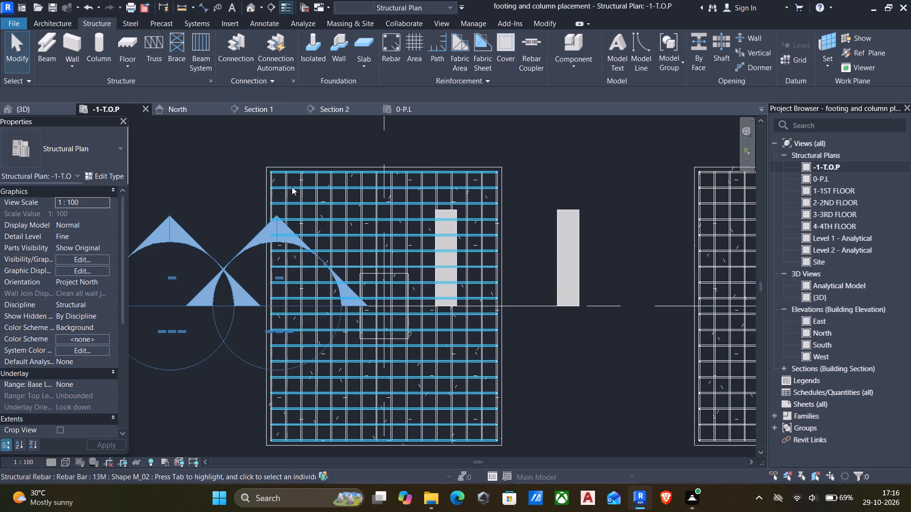
Temporarily hide all the 13M rebar sets in the footing so only the footing and column outlines are displayed.
click(306, 179)
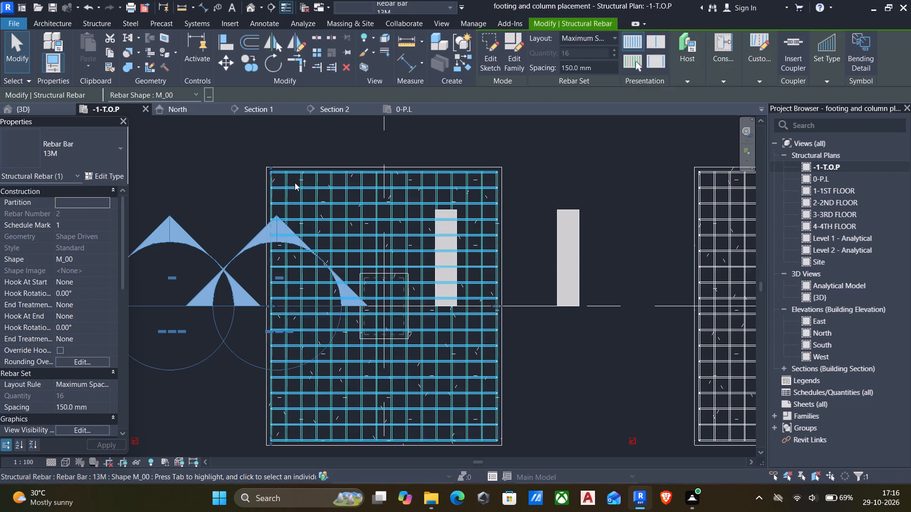
key(h)
key(h)
scroll(305, 191, up, 3)
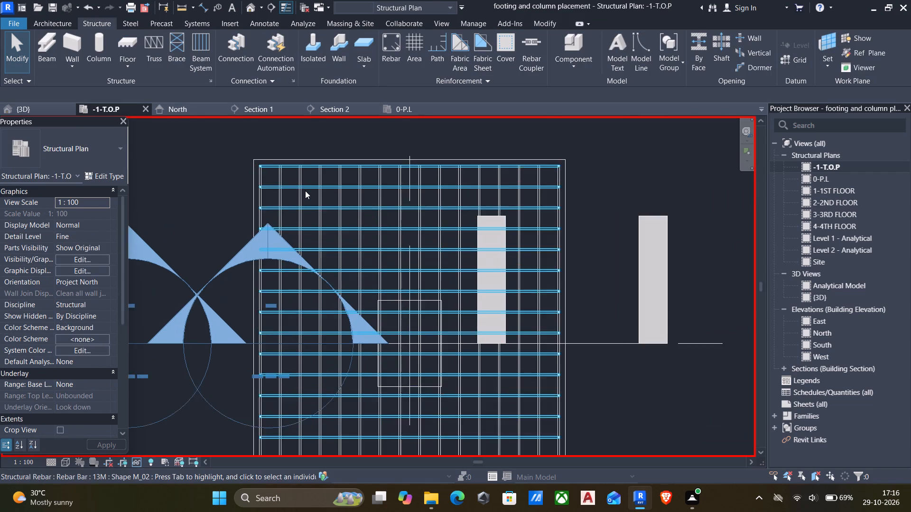
click(297, 173)
text(hh)
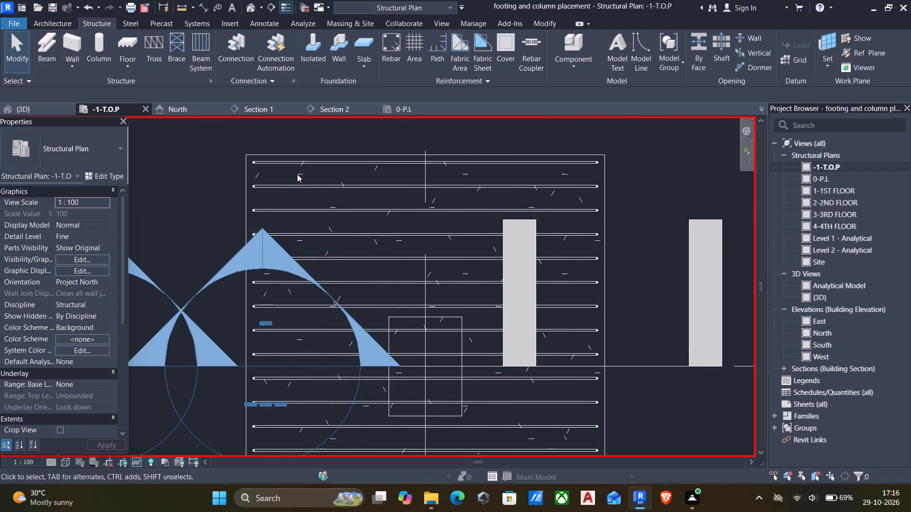
click(308, 165)
key(h)
key(h)
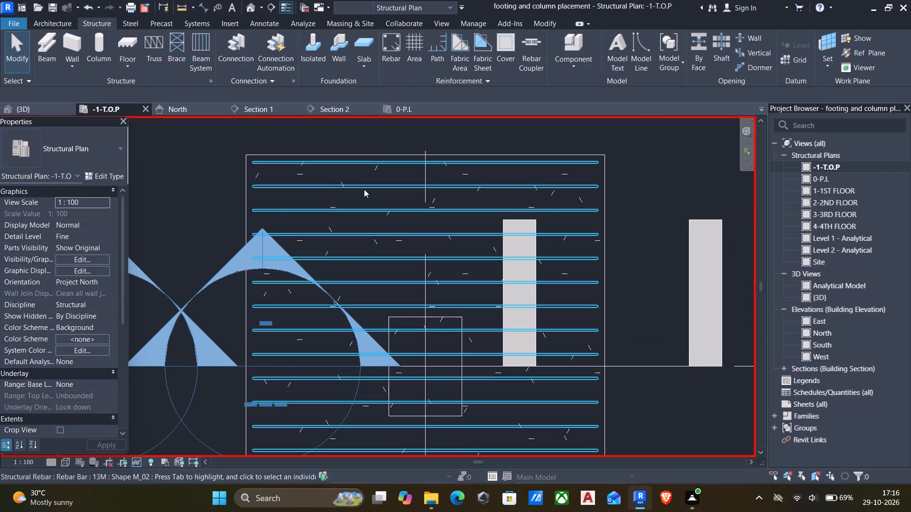
click(331, 162)
text(hh)
scroll(312, 195, down, 1)
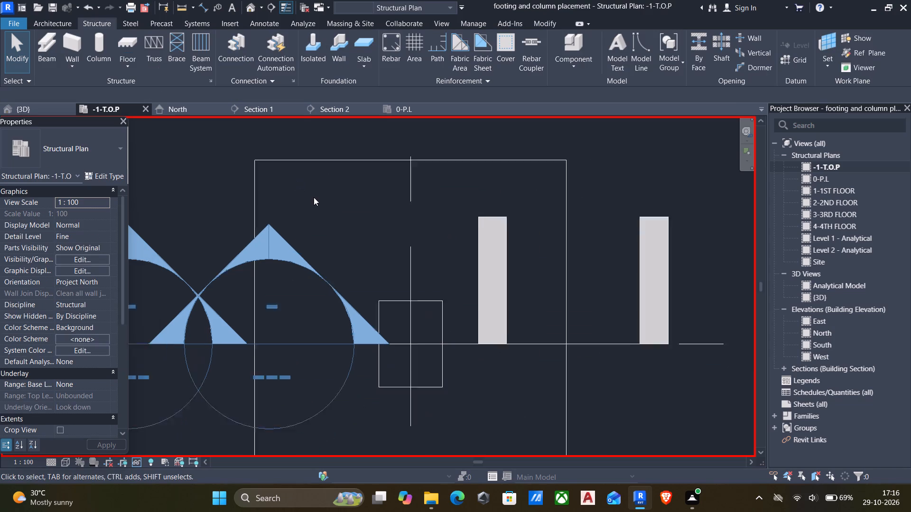
scroll(314, 197, down, 1)
scroll(421, 284, up, 3)
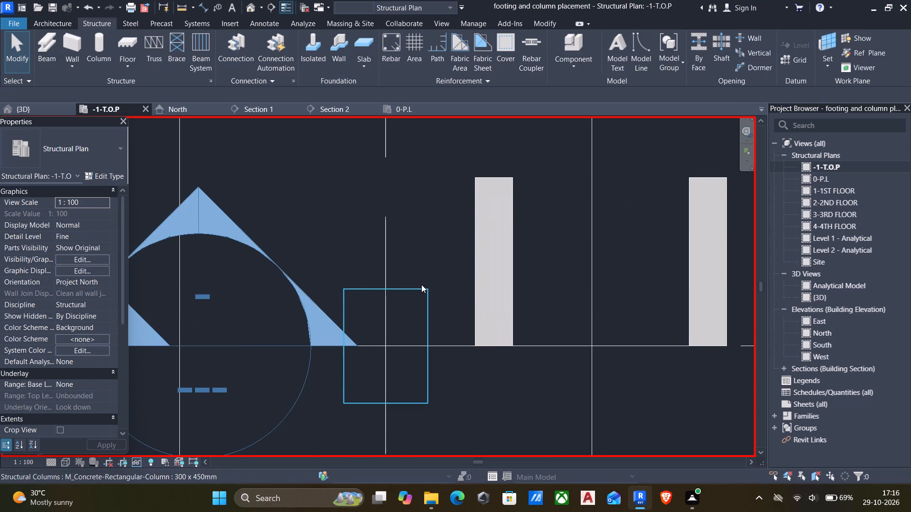
In the Section 2 view, set up 13M M_T1 stirrup placement on the Current Work Plane, oriented Perpendicular to Cover.
click(349, 109)
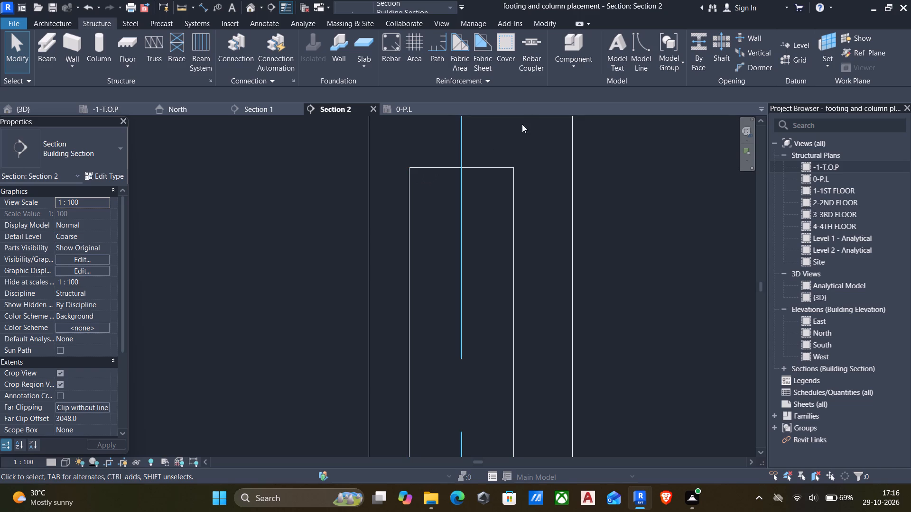
click(507, 44)
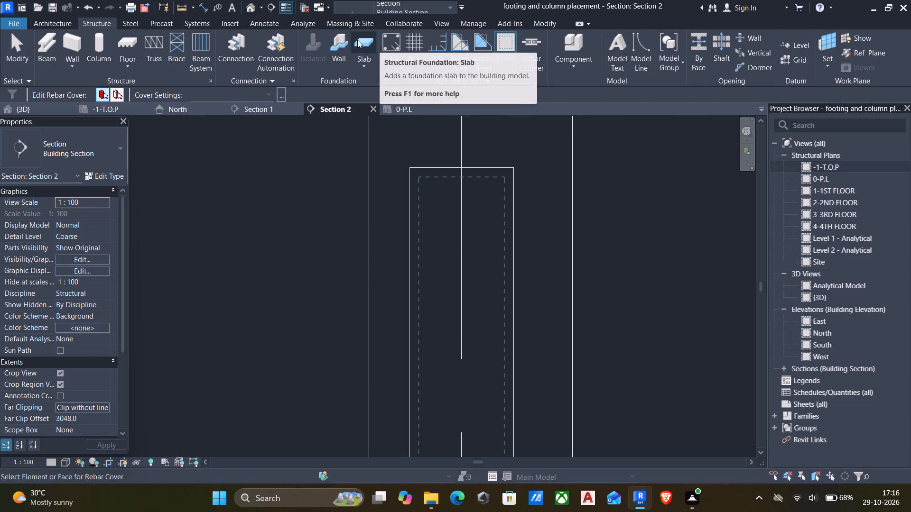
click(391, 41)
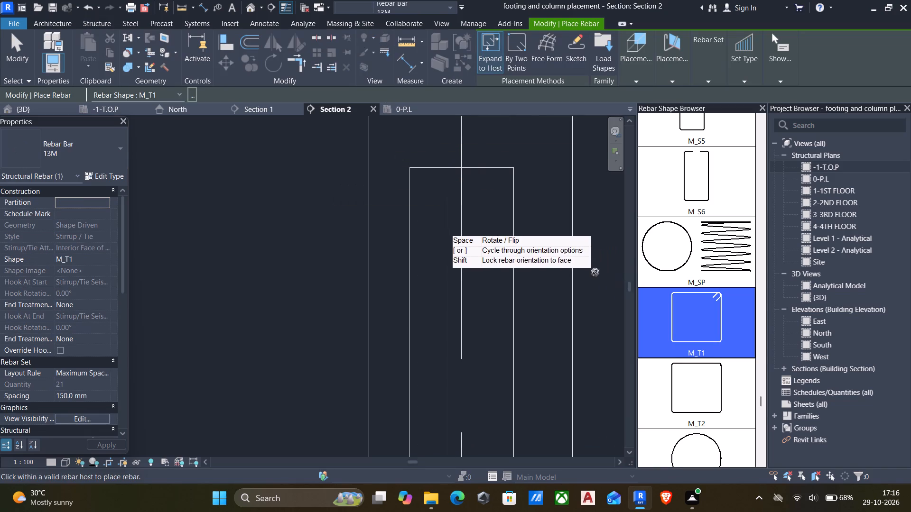
scroll(520, 247, down, 1)
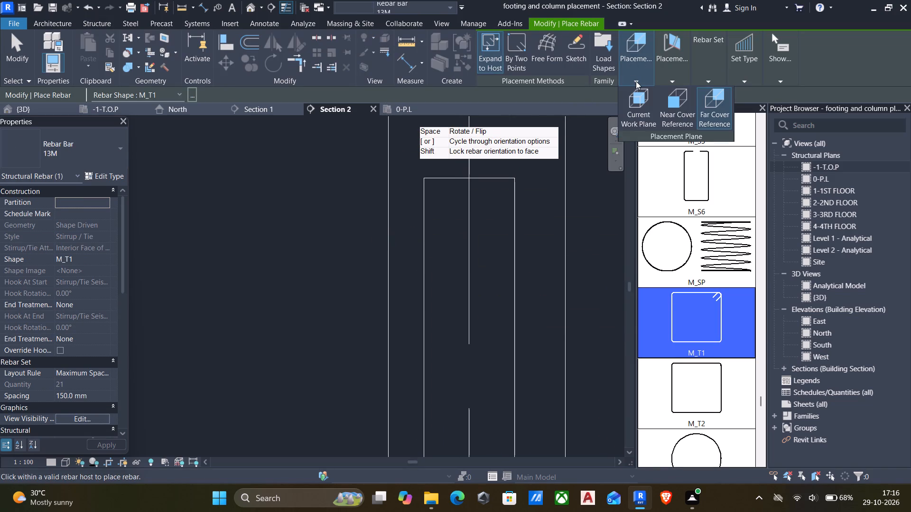
click(636, 81)
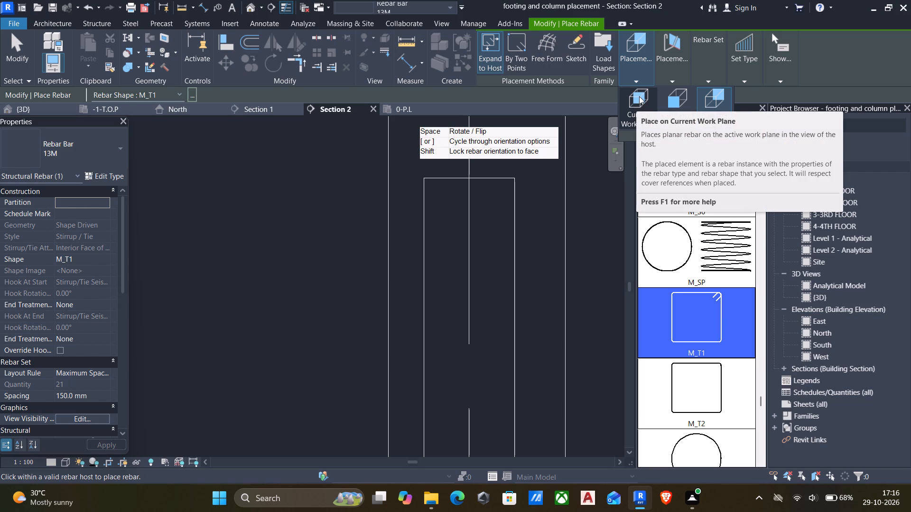
click(639, 96)
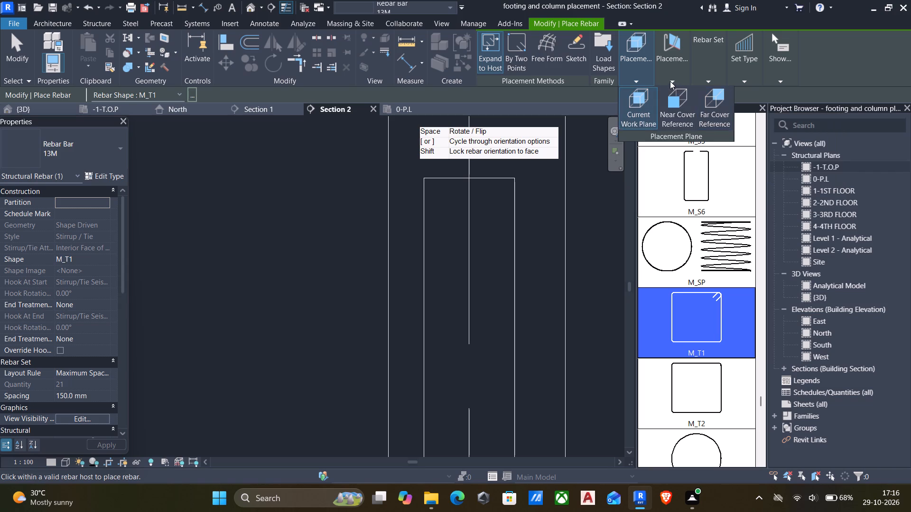
click(670, 81)
click(749, 114)
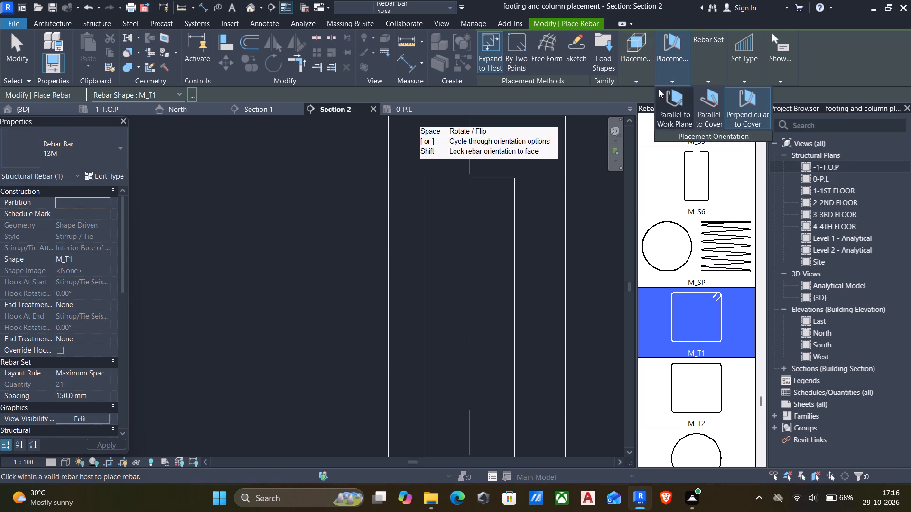
click(644, 81)
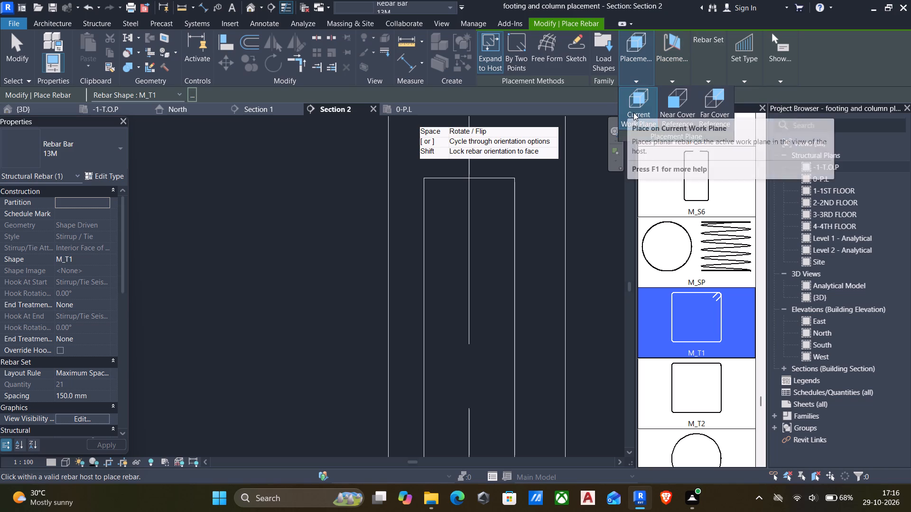
click(635, 110)
click(669, 81)
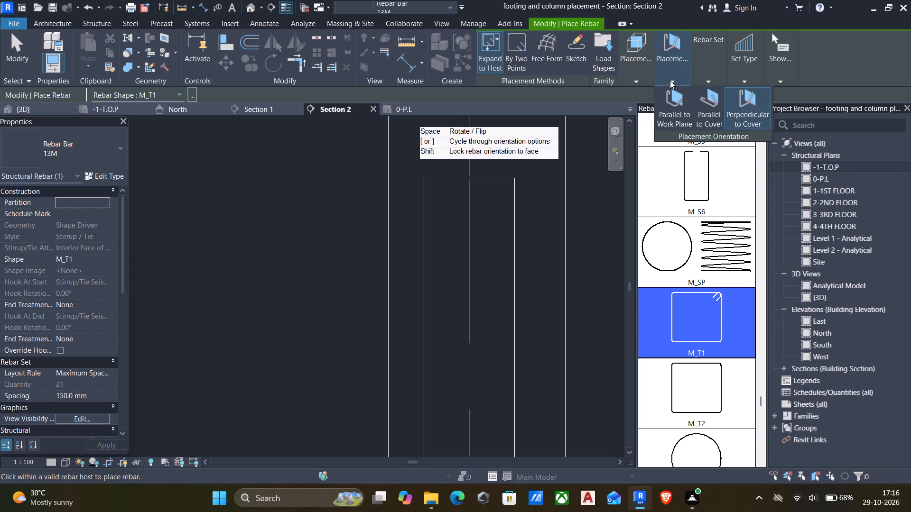
Place one 13M M_T1 stirrup near the top of the grid 1 column, using Far Cover Reference, Perpendicular to Cover and Single layout.
click(634, 82)
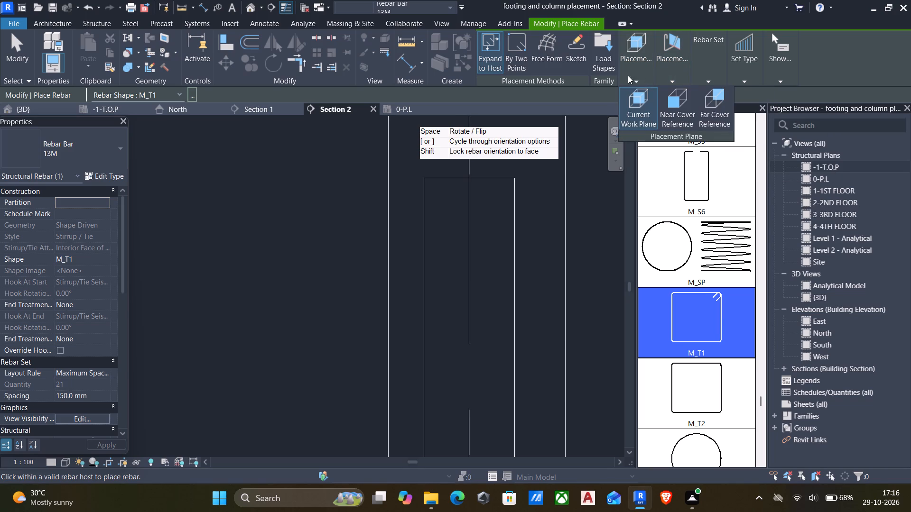
click(716, 116)
click(670, 82)
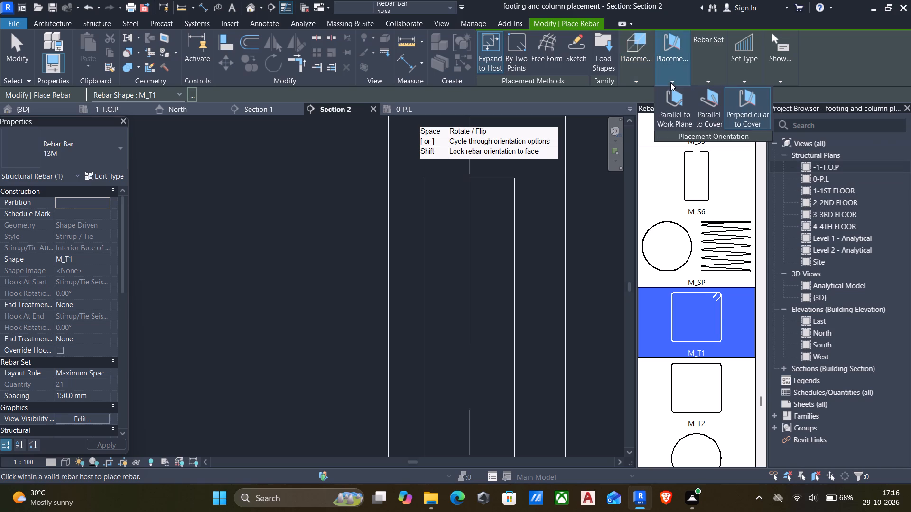
click(750, 116)
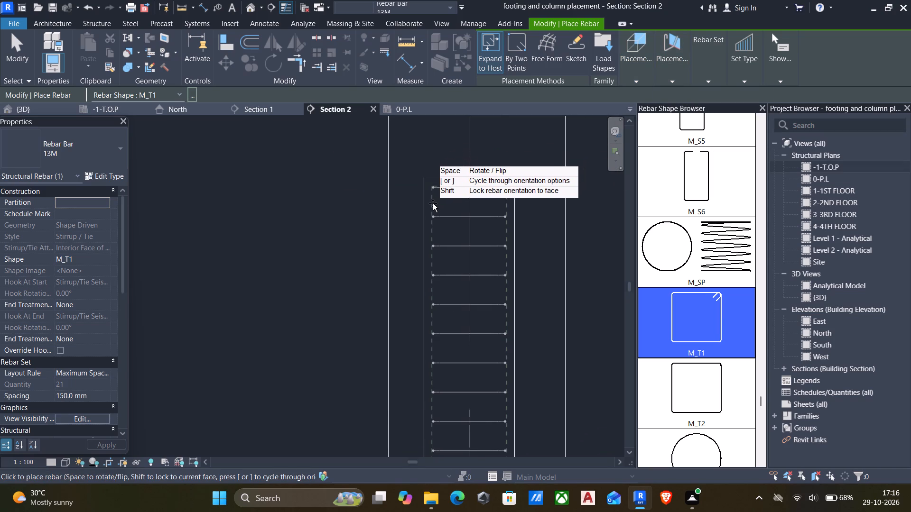
click(702, 83)
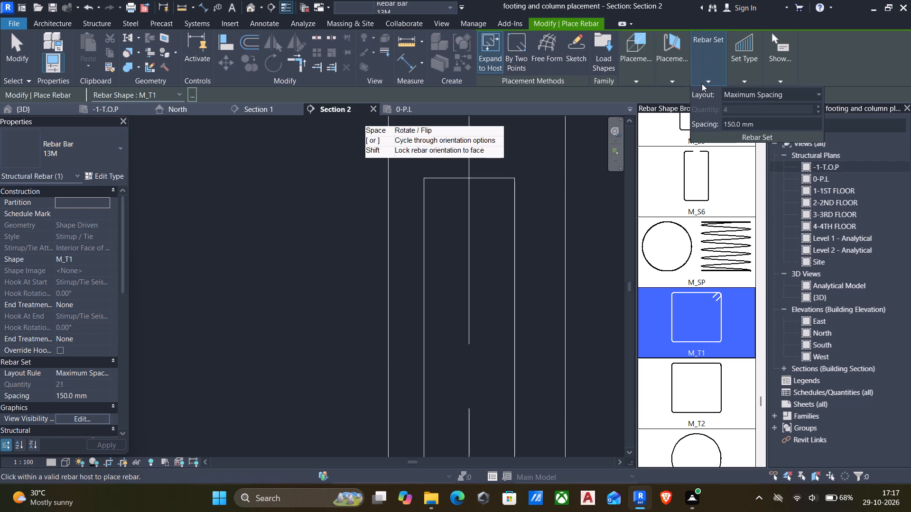
click(710, 82)
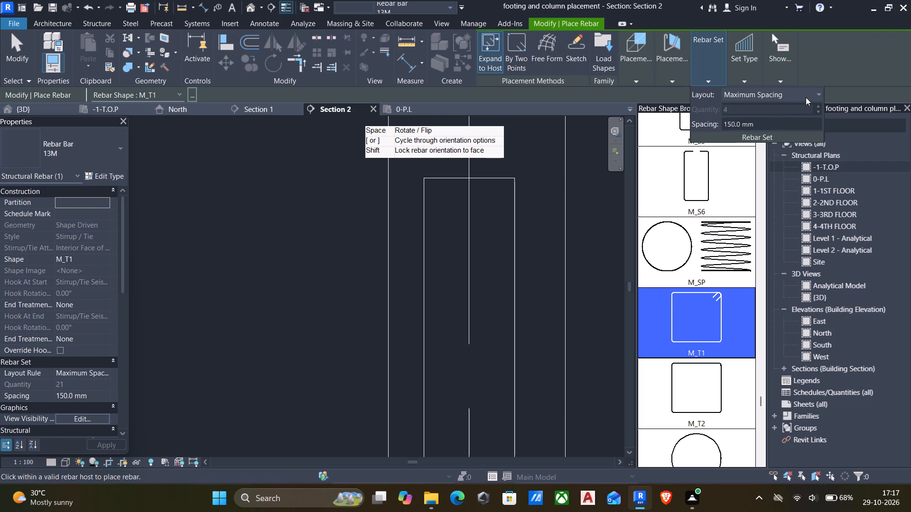
click(806, 97)
click(740, 110)
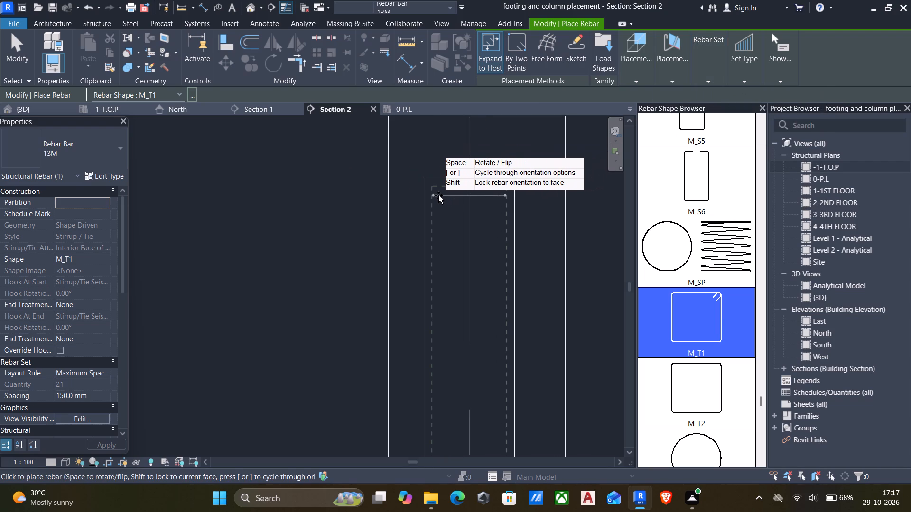
click(433, 197)
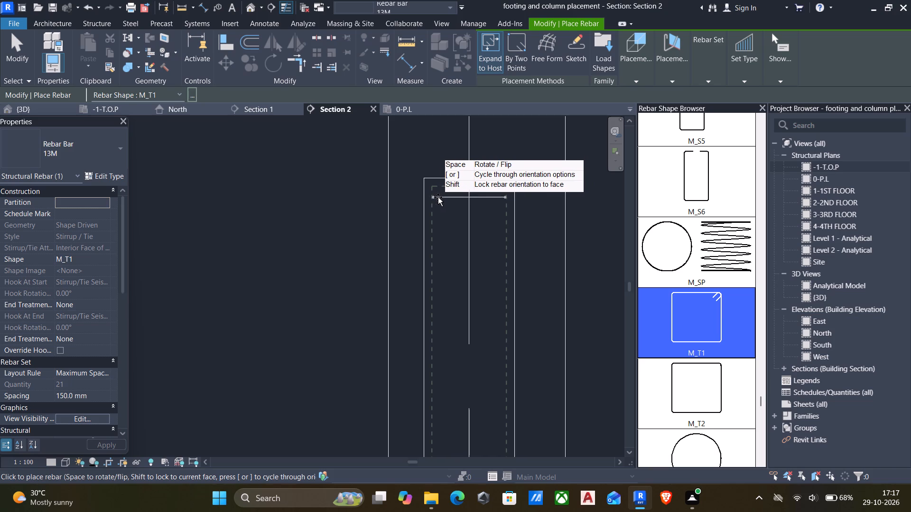
key(Escape)
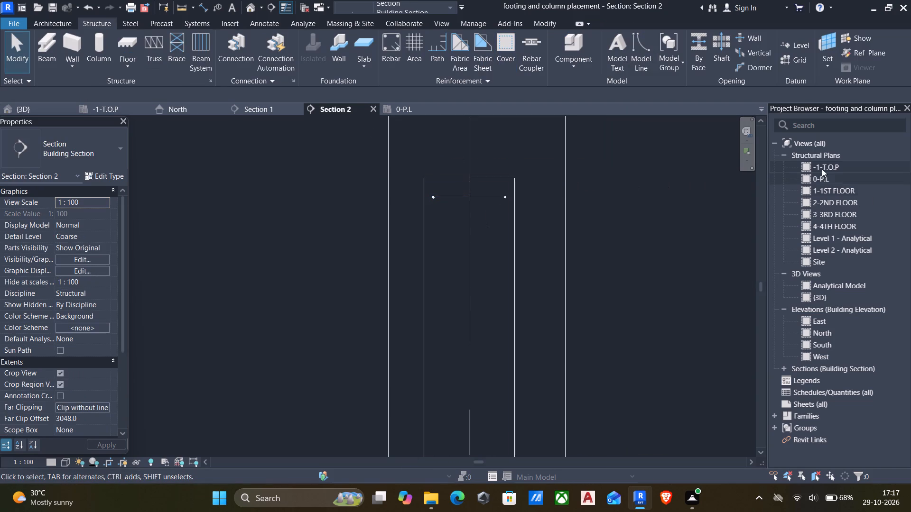
Examine the grid 1 column and its footing in the -1-T.O.P structural plan with the Wireframe visual style.
double_click(805, 168)
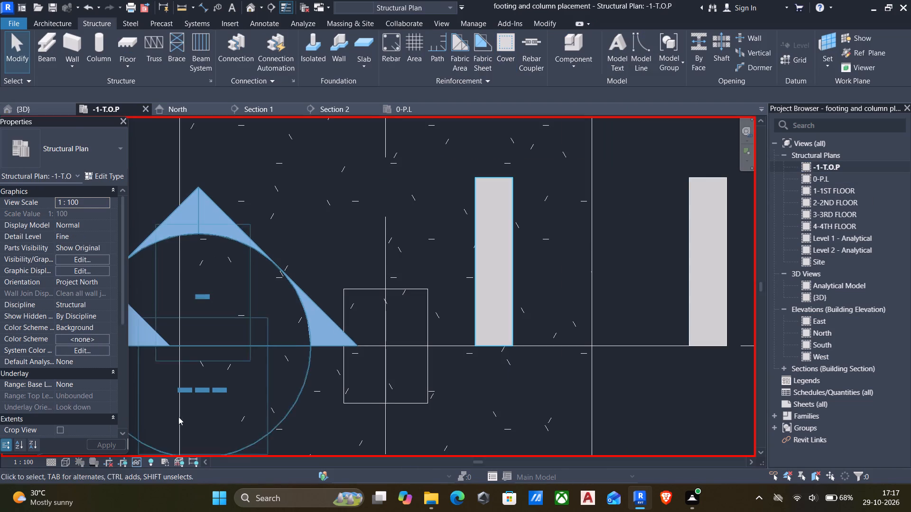
click(44, 460)
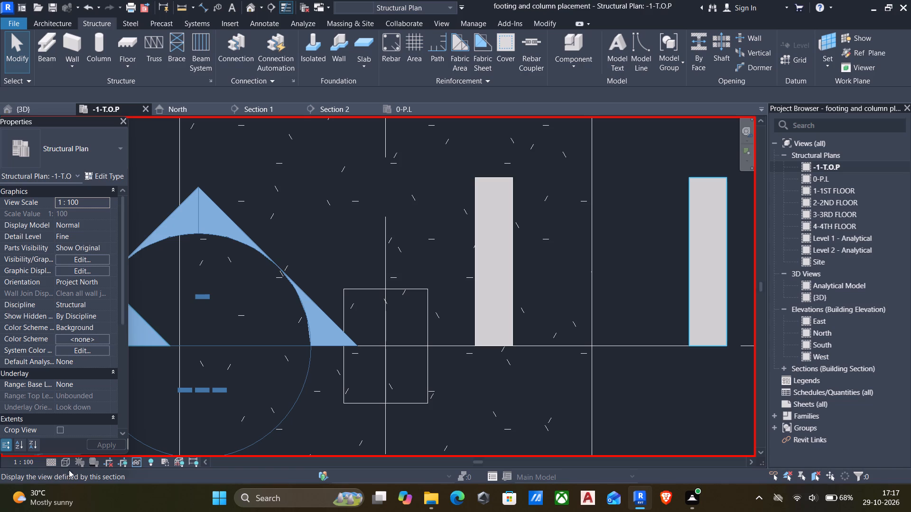
click(64, 460)
click(108, 385)
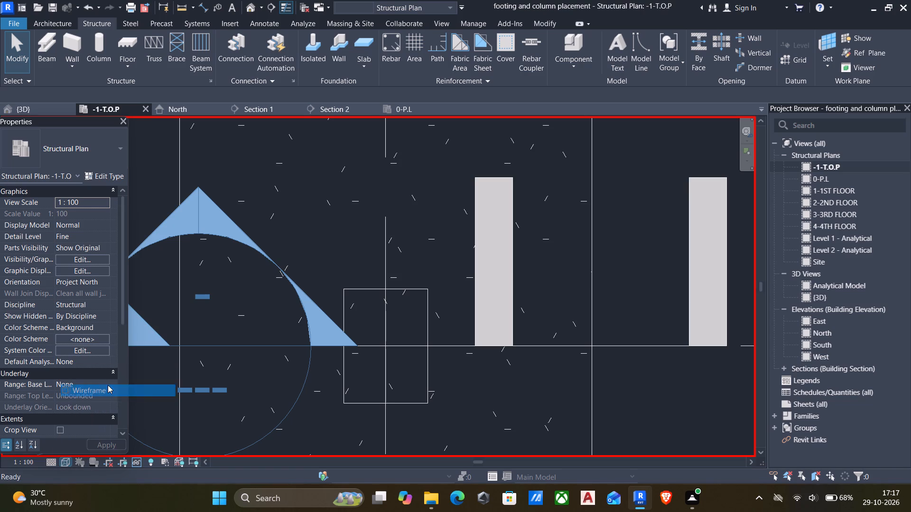
middle_drag(418, 385, 444, 297)
key(Escape)
scroll(388, 304, down, 6)
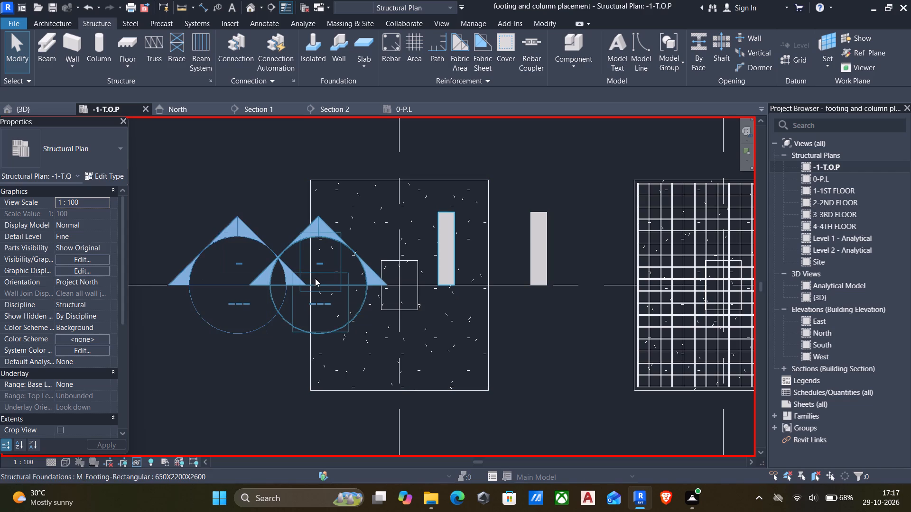
scroll(383, 283, up, 4)
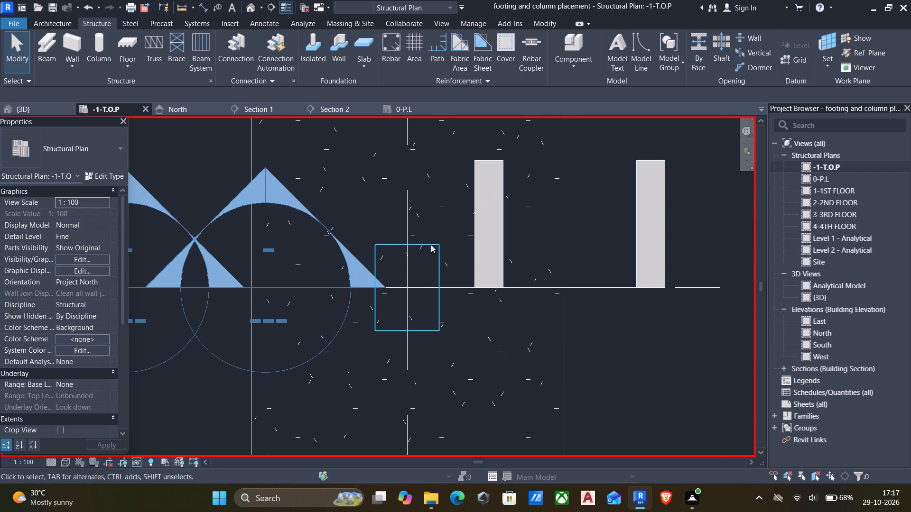
click(431, 245)
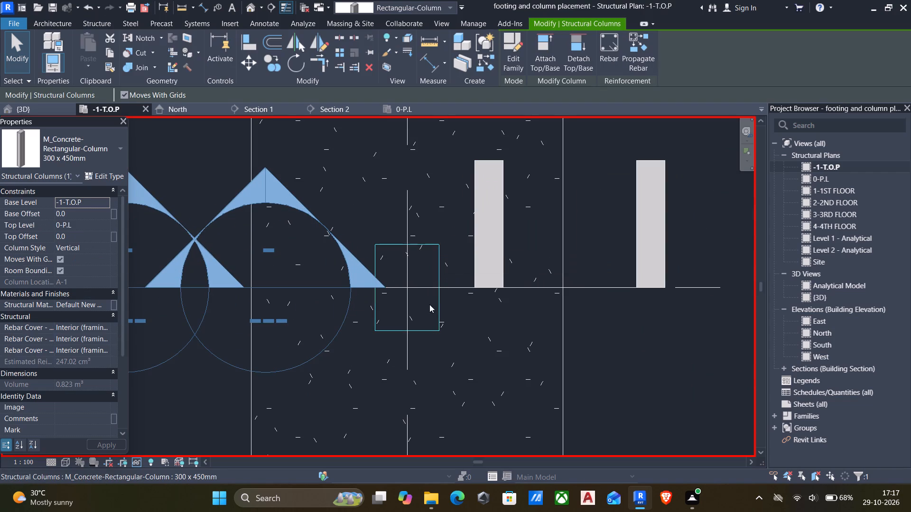
key(Escape)
scroll(441, 326, up, 5)
scroll(433, 313, down, 5)
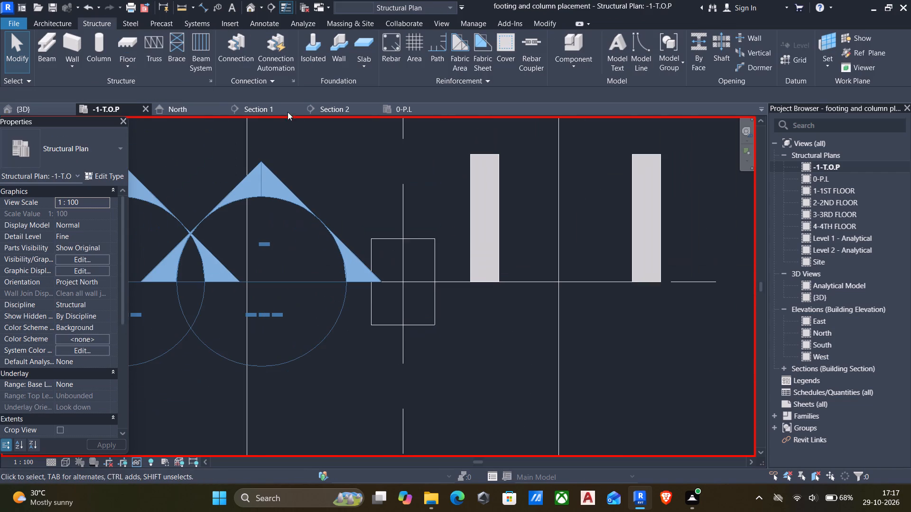
Open the 3D view at the grid 1 corner column and set its visual style to Wireframe.
click(250, 6)
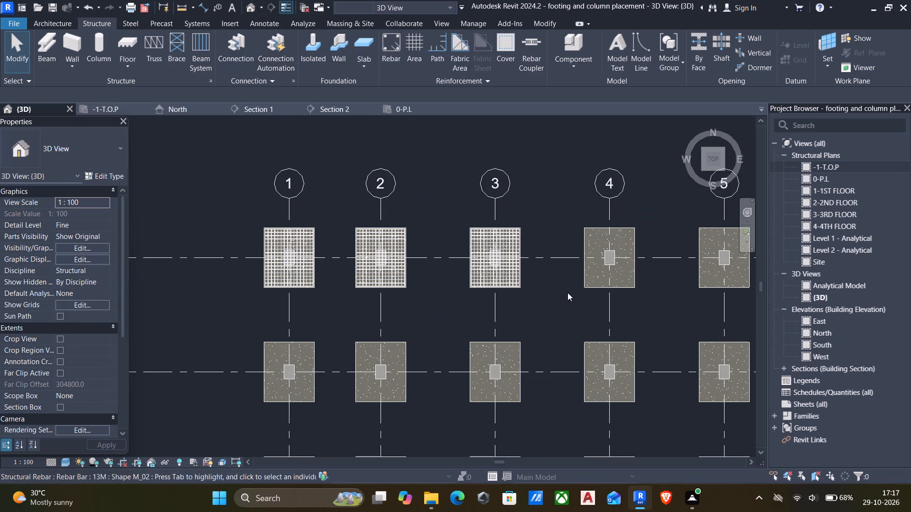
scroll(570, 295, down, 4)
shift+middle_drag(504, 358, 492, 201)
middle_drag(460, 416, 455, 252)
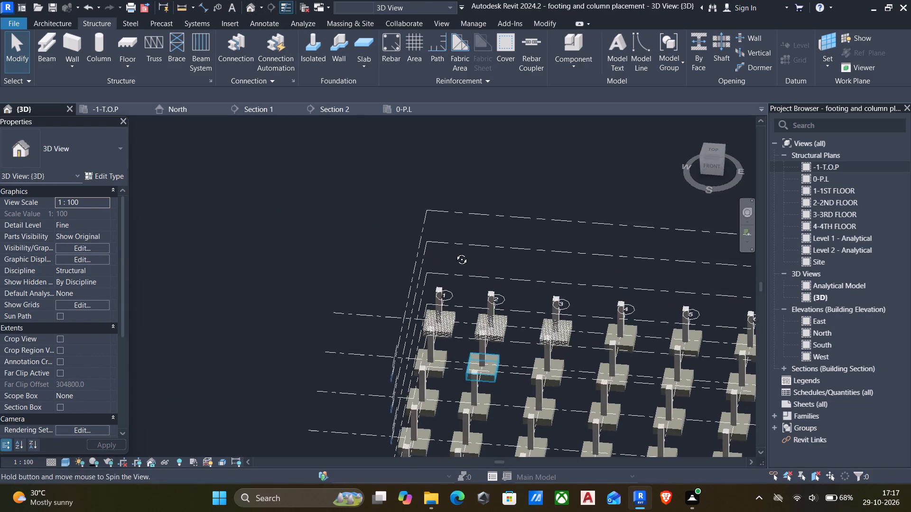
middle_drag(455, 252, 436, 292)
scroll(509, 302, up, 6)
scroll(376, 262, up, 5)
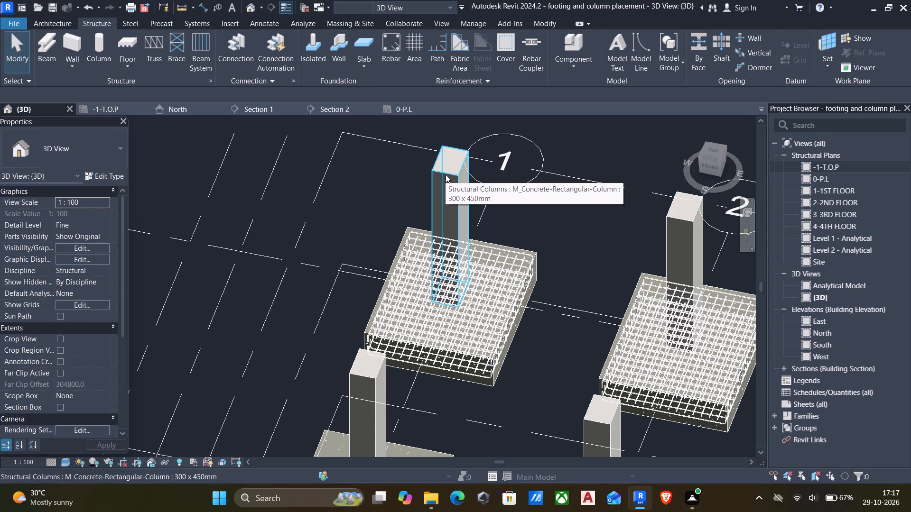
scroll(446, 174, up, 3)
middle_drag(435, 183, 404, 217)
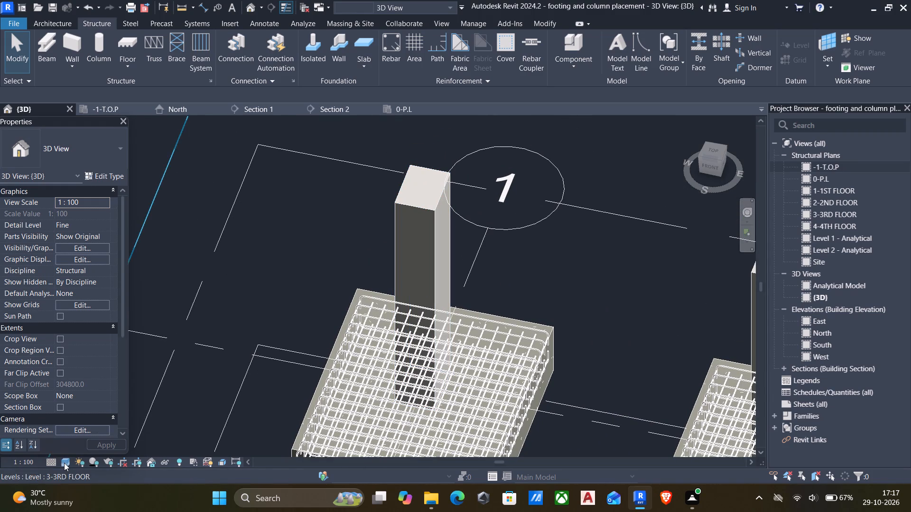
click(65, 463)
click(106, 387)
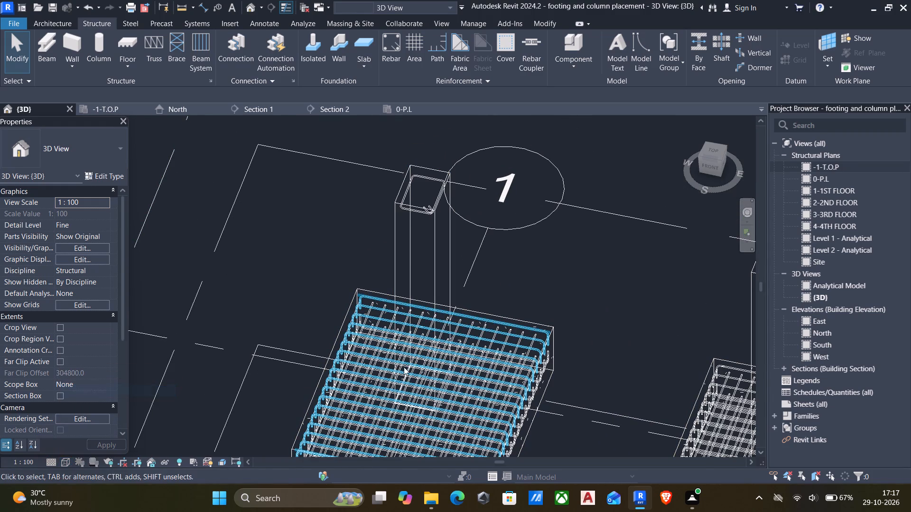
Distribute the M_T1 stirrup along the grid 1 column with the Maximum Spacing layout rule at 150 mm.
click(439, 194)
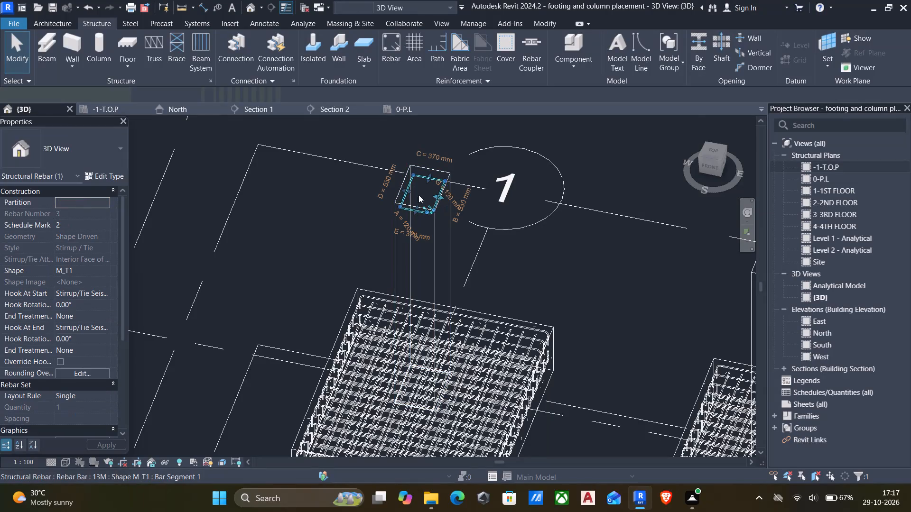
scroll(366, 192, up, 1)
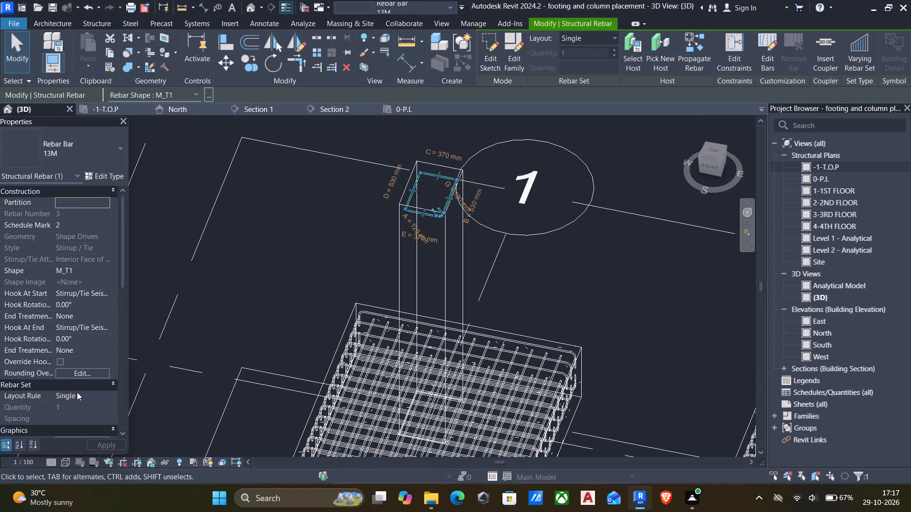
click(102, 394)
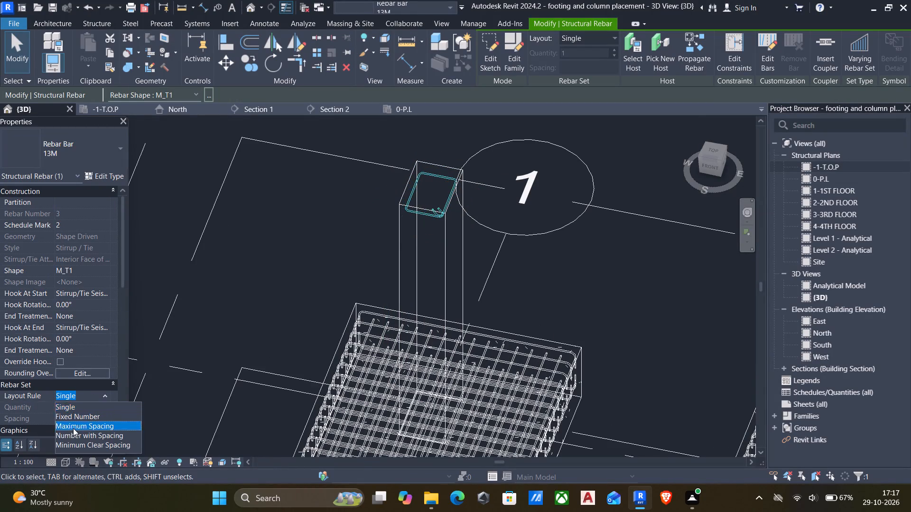
click(73, 428)
click(104, 421)
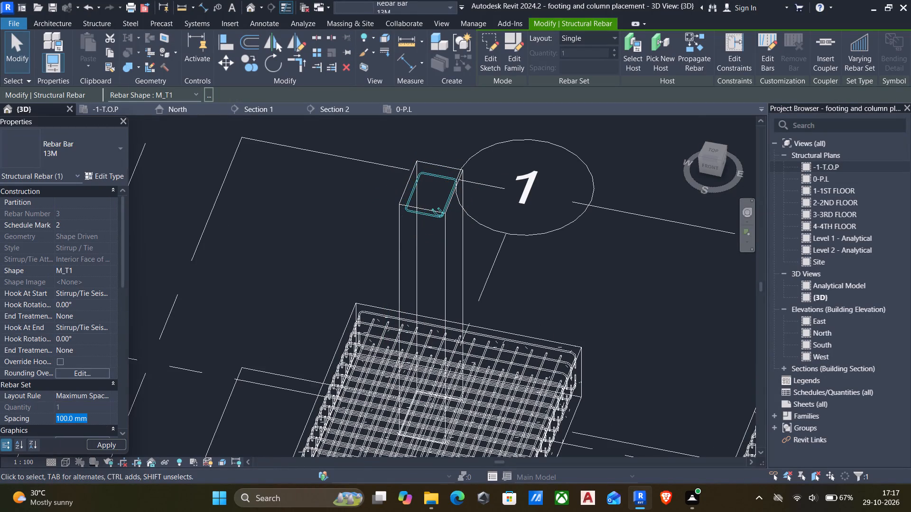
key(1)
key(5)
key(0)
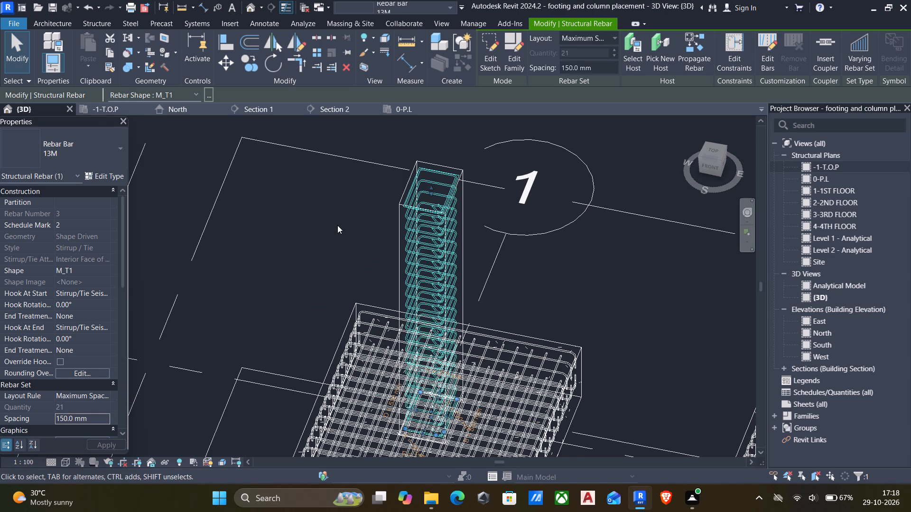
key(Escape)
middle_drag(440, 203, 438, 206)
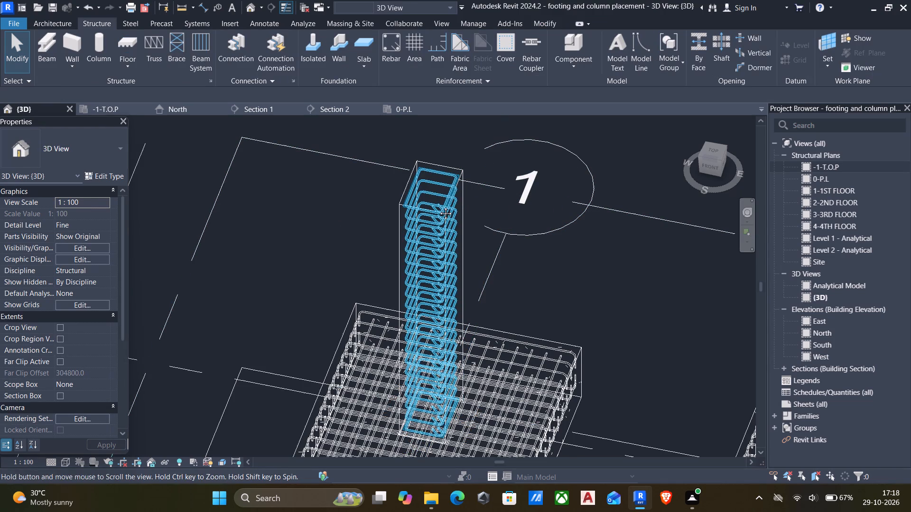
middle_drag(438, 206, 436, 257)
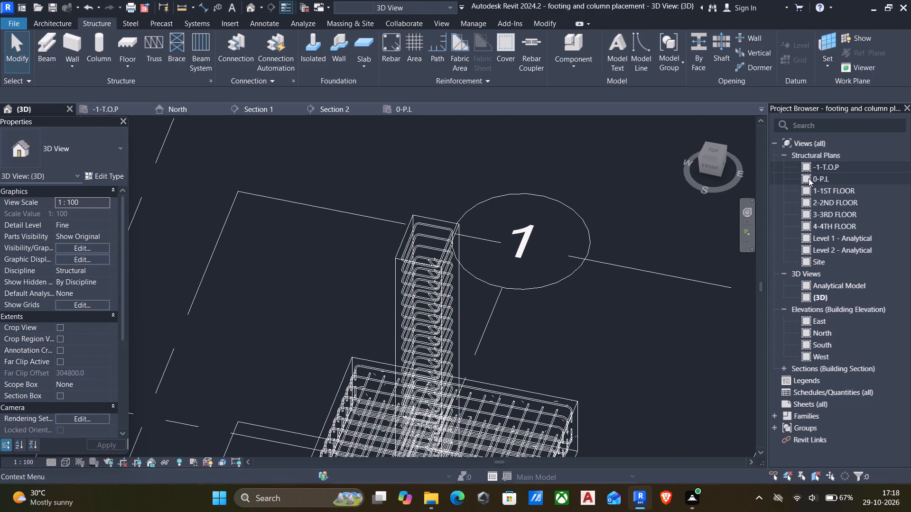
In the 0-P.L structural plan, rotate the M_T1 stirrup set so its hooks sit at the column's lower-left corner.
double_click(808, 176)
middle_drag(354, 230, 442, 318)
scroll(443, 318, down, 3)
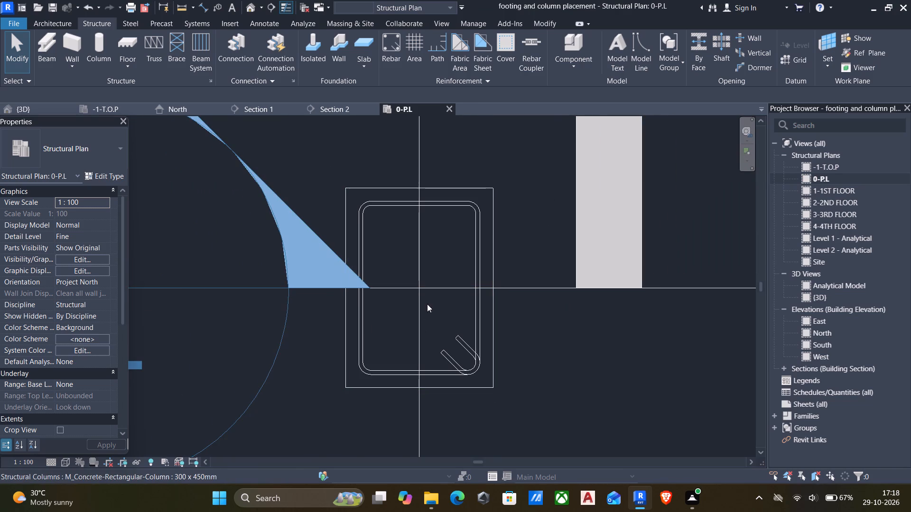
click(466, 368)
key(space)
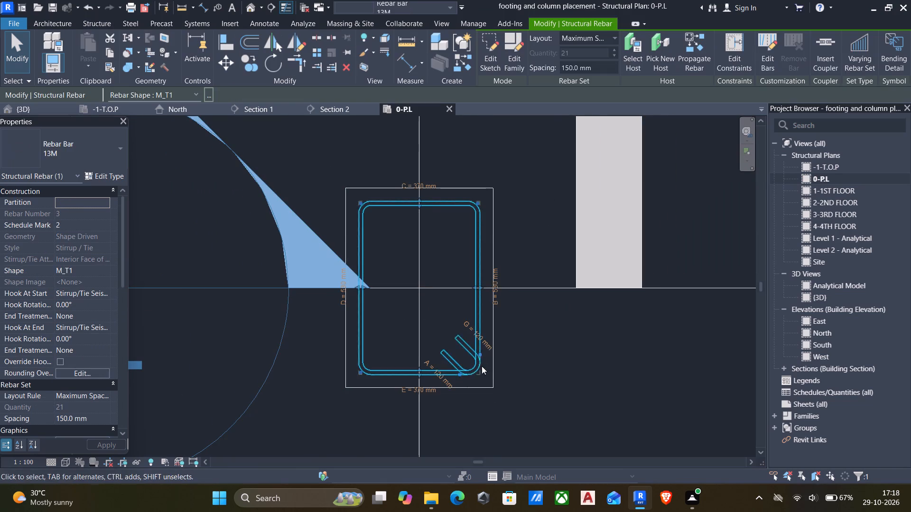
key(space)
key(space)
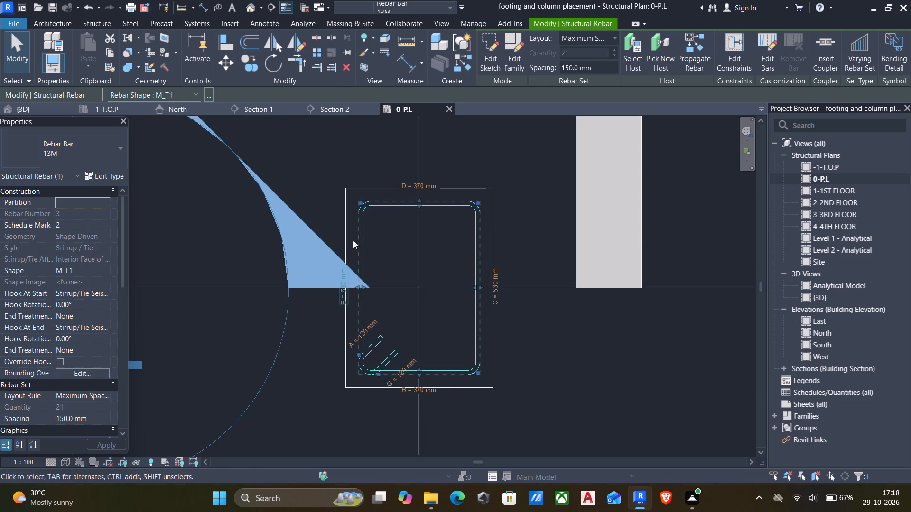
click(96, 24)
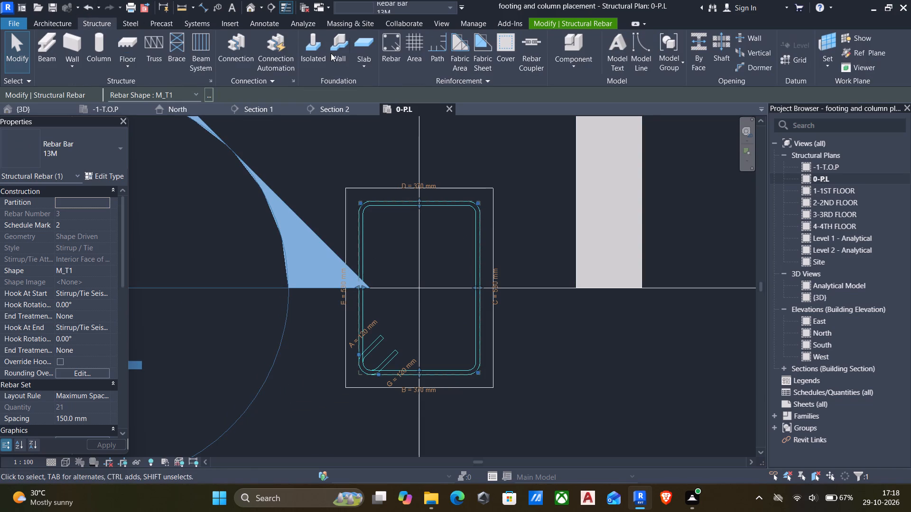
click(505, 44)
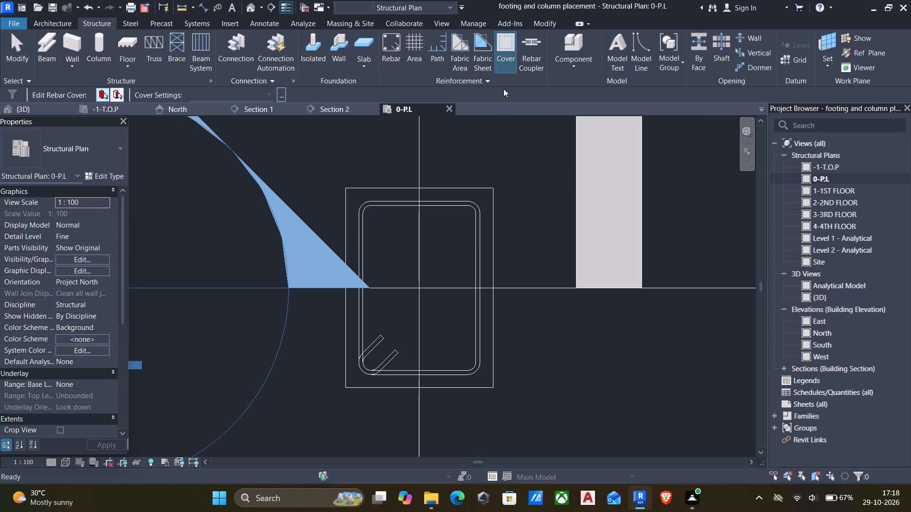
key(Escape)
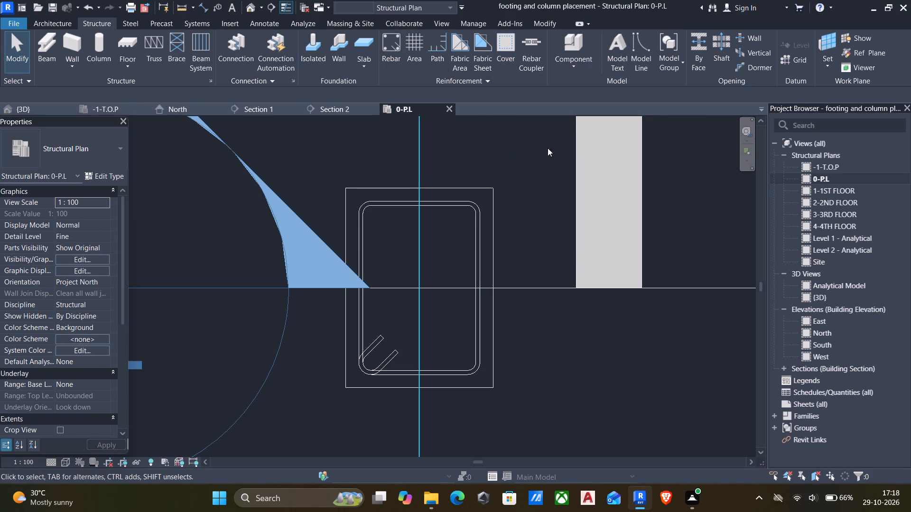
Place a straight M_00 13M rebar inside the stirrup's hooked lower-left corner of the grid 1 column.
click(390, 44)
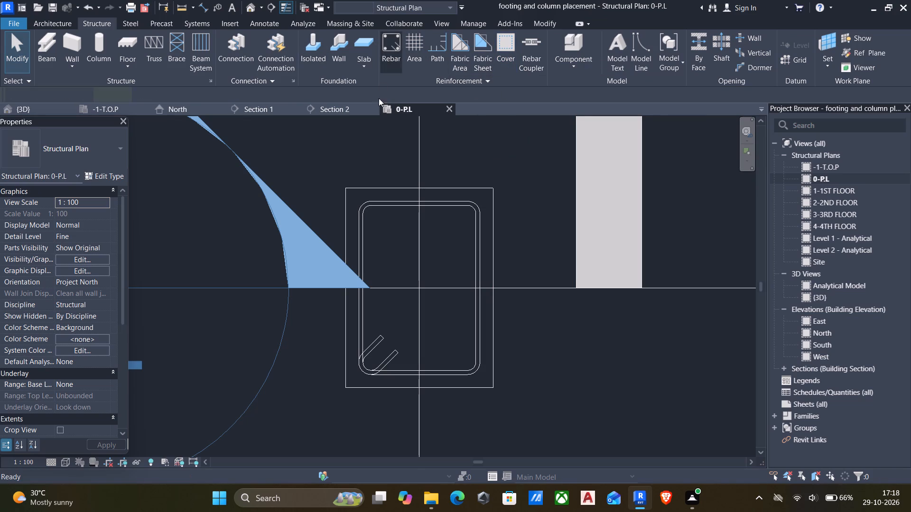
scroll(695, 235, up, 17)
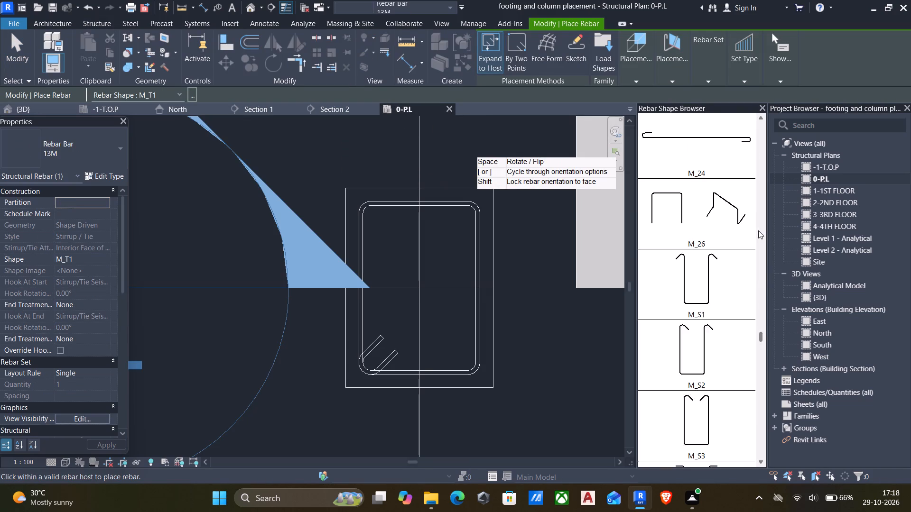
scroll(758, 230, up, 10)
scroll(800, 222, up, 19)
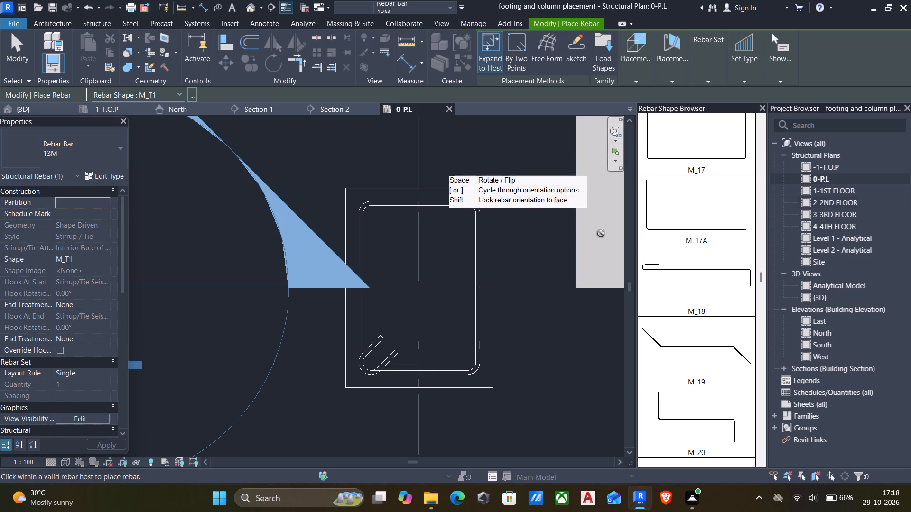
scroll(609, 245, up, 5)
click(181, 87)
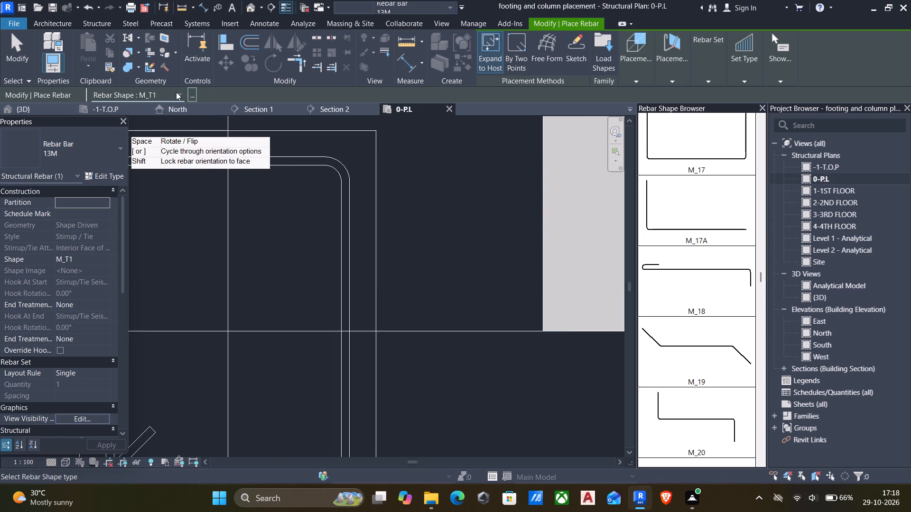
click(176, 92)
scroll(163, 175, up, 6)
scroll(136, 210, up, 5)
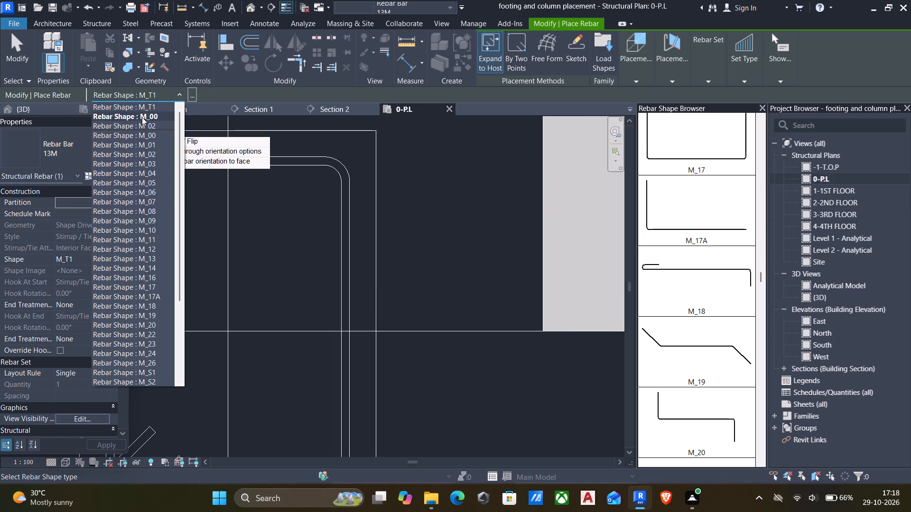
click(142, 117)
scroll(339, 291, down, 5)
middle_drag(340, 292, 349, 286)
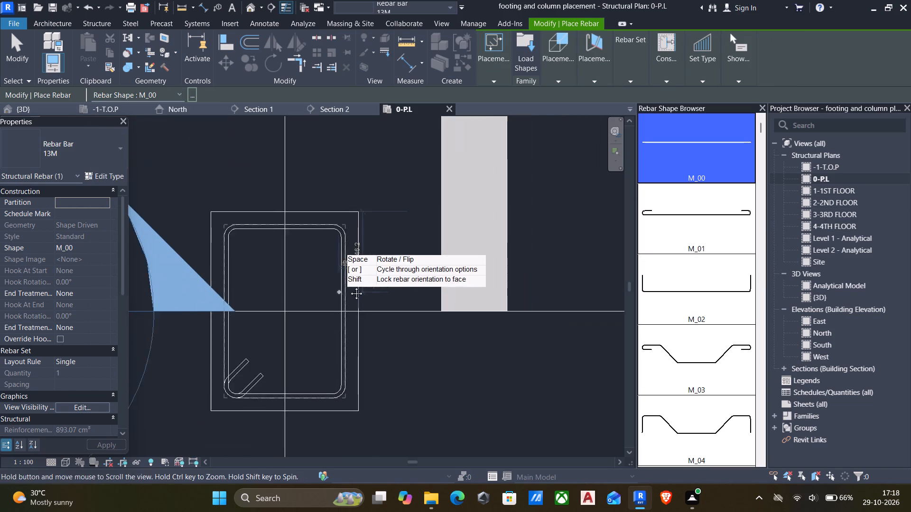
middle_drag(349, 286, 401, 229)
scroll(288, 319, up, 4)
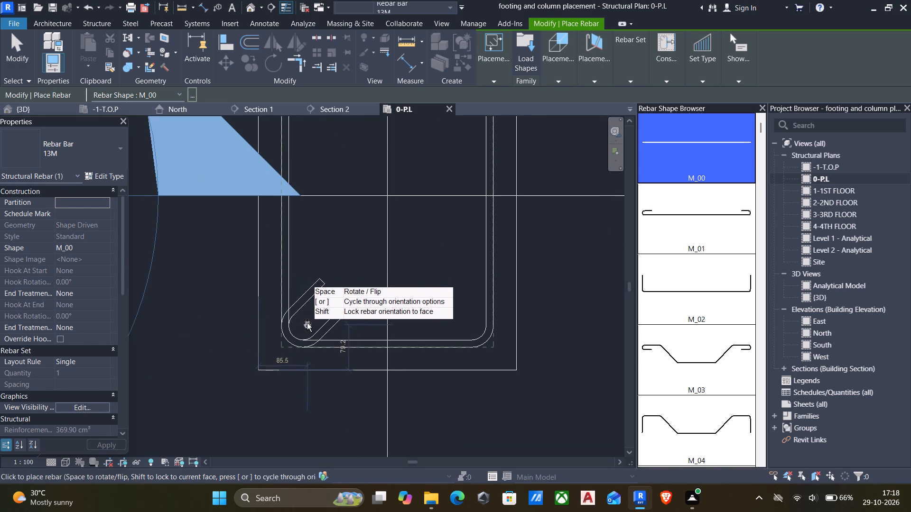
click(303, 324)
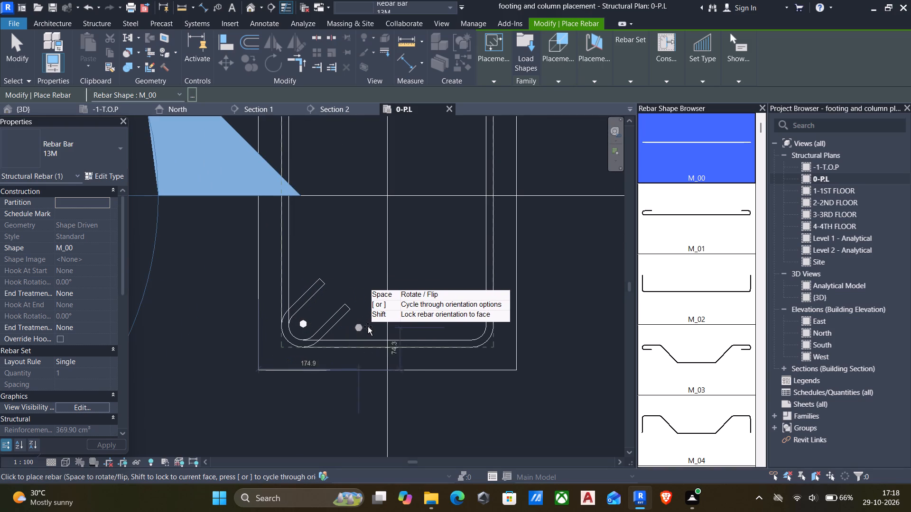
key(Escape)
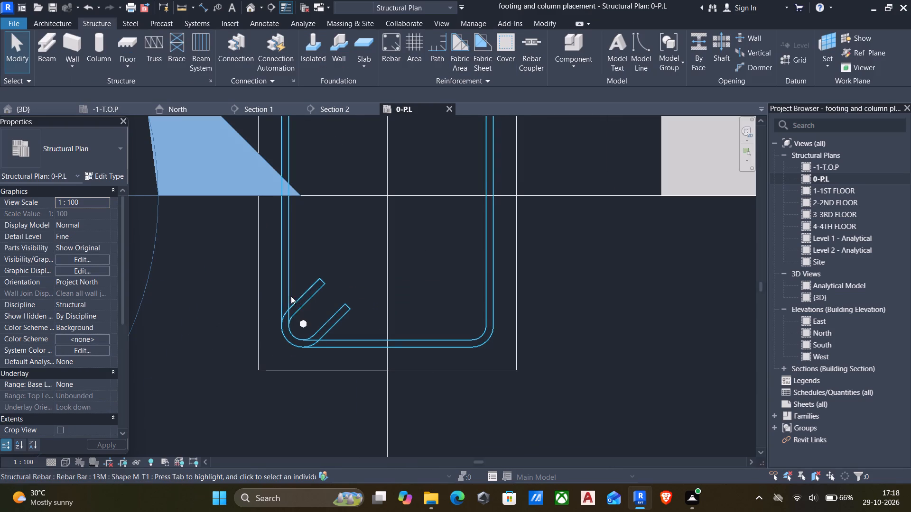
Open the new M_00 bar's sketch for editing in the North elevation, at the base of the column.
click(306, 325)
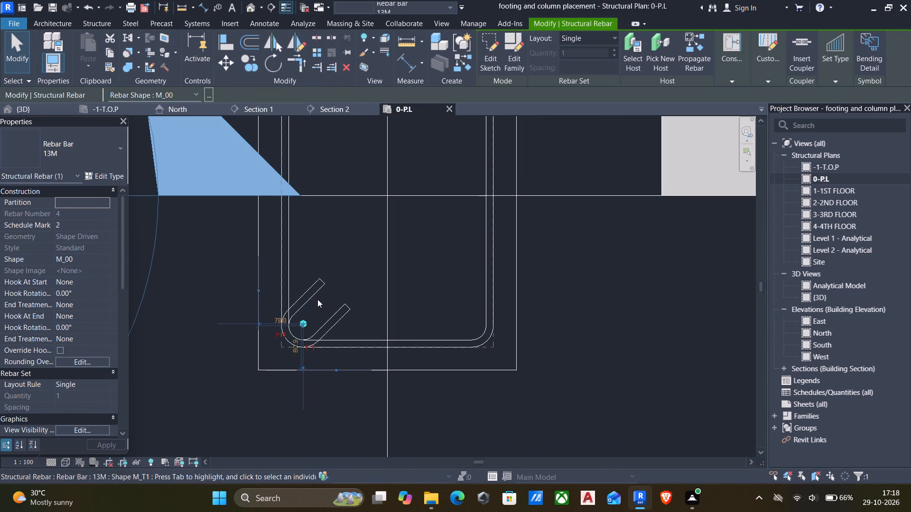
click(483, 41)
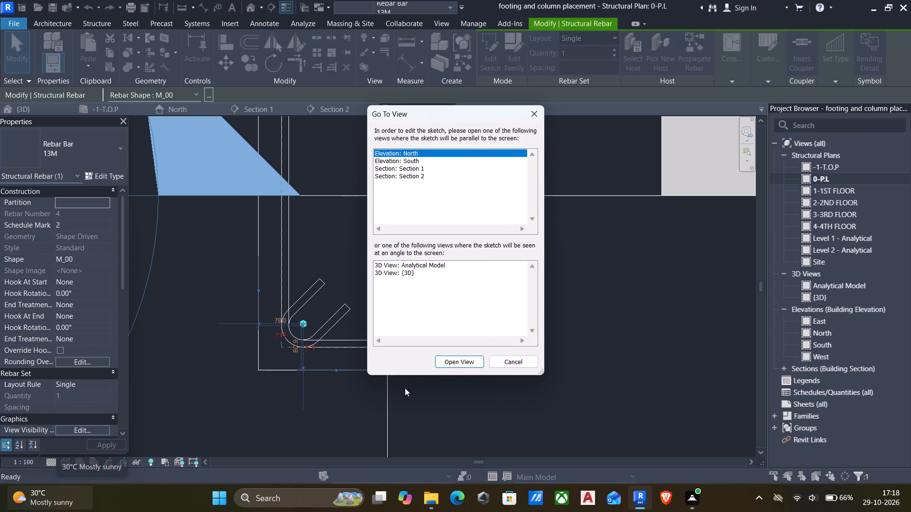
click(454, 355)
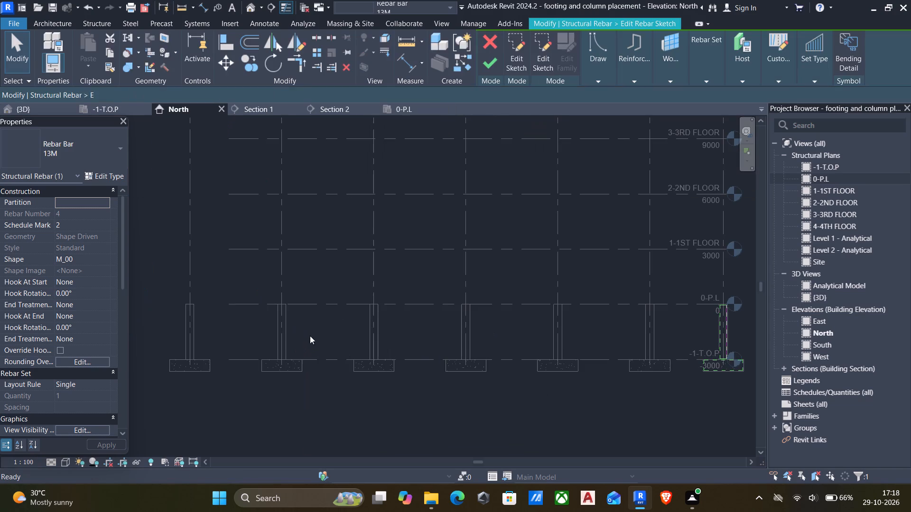
scroll(372, 362, down, 5)
scroll(575, 360, up, 5)
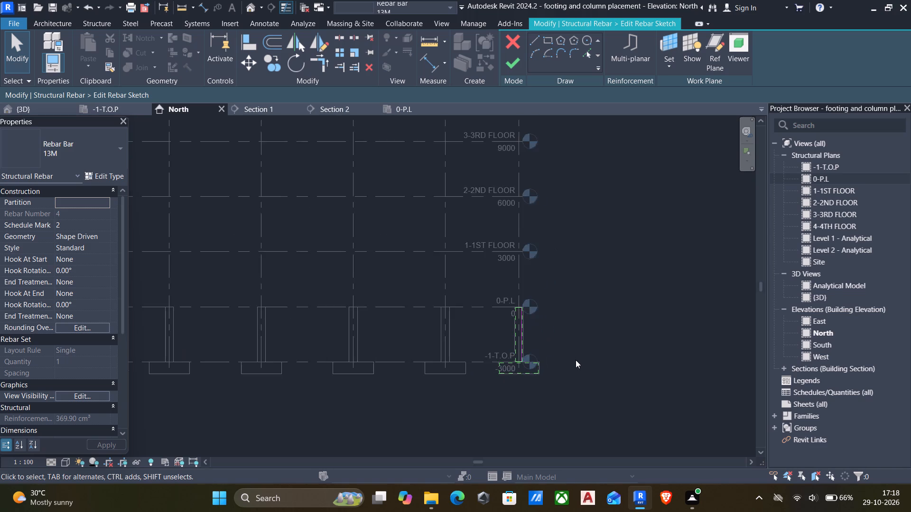
scroll(572, 359, up, 6)
scroll(393, 361, up, 6)
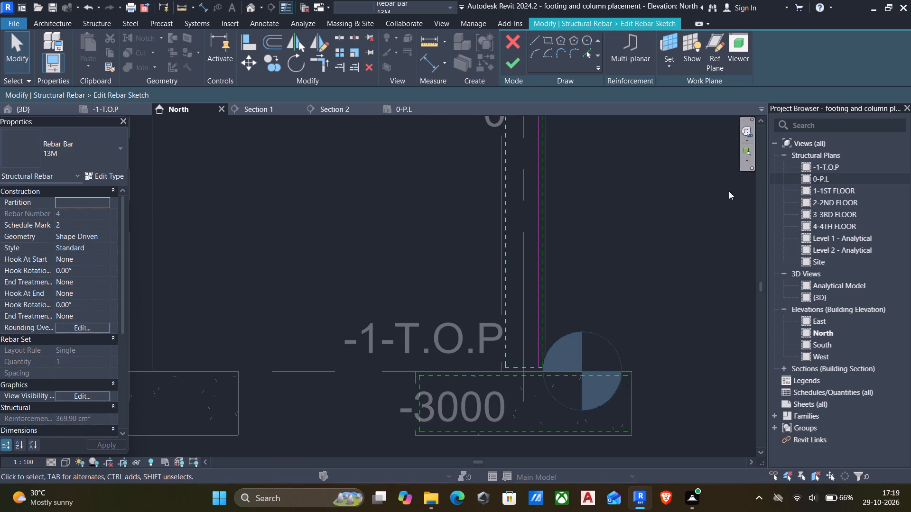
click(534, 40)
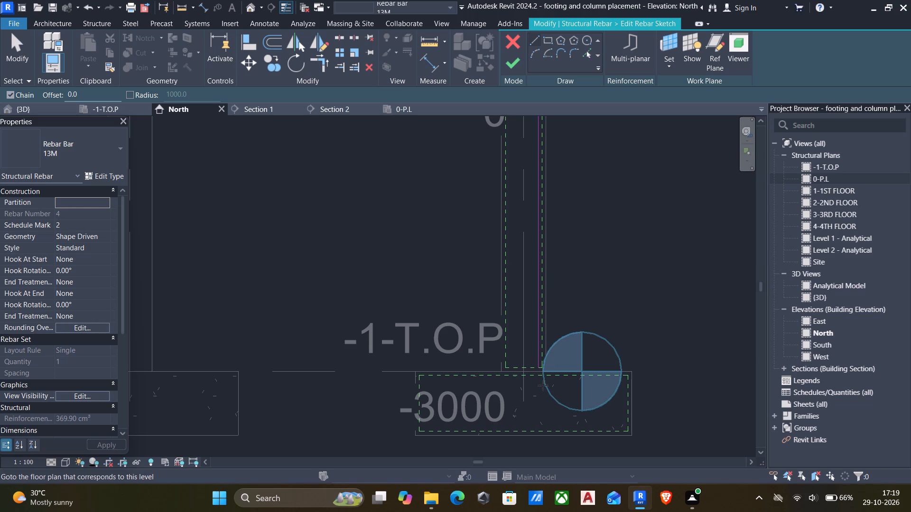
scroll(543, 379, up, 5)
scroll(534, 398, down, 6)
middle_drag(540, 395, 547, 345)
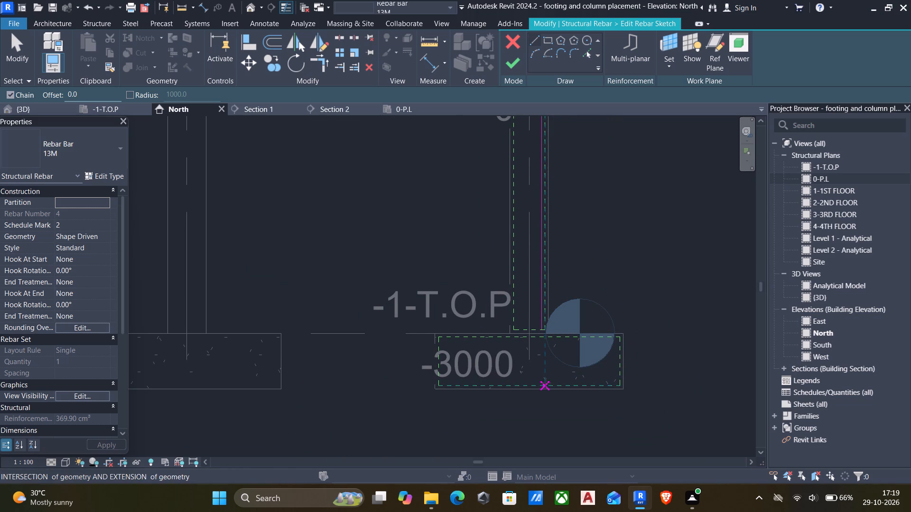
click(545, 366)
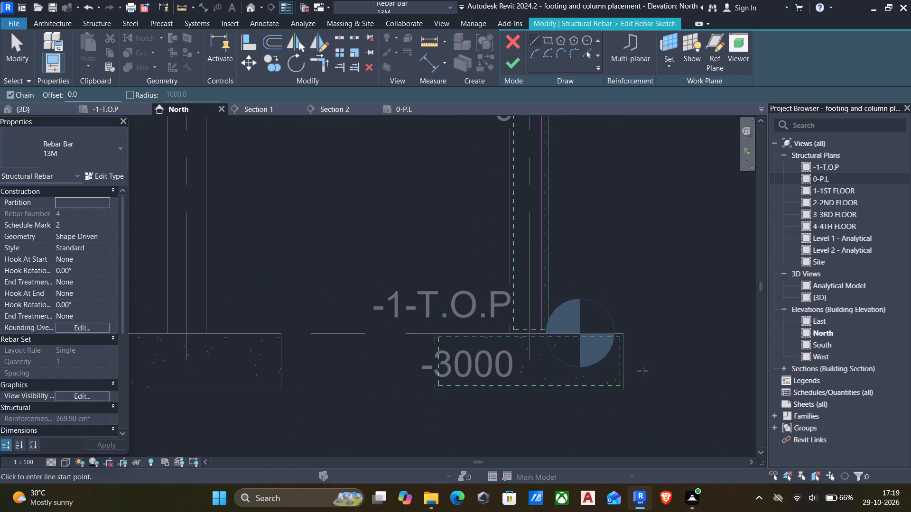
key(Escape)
Draw a horizontal sketch line about 1110 mm long from beneath the vertical bar past the footing's edge, about 440 mm below -1-T.O.P.
click(539, 37)
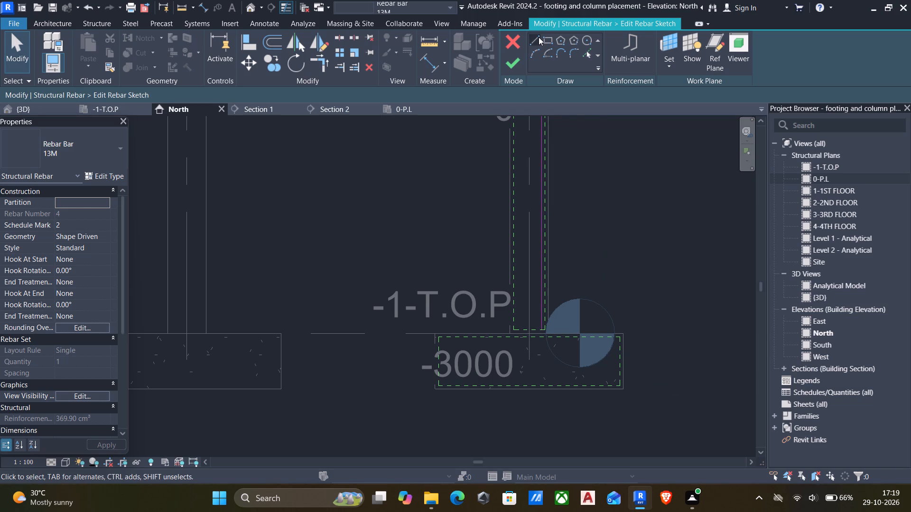
scroll(556, 376, up, 4)
click(533, 360)
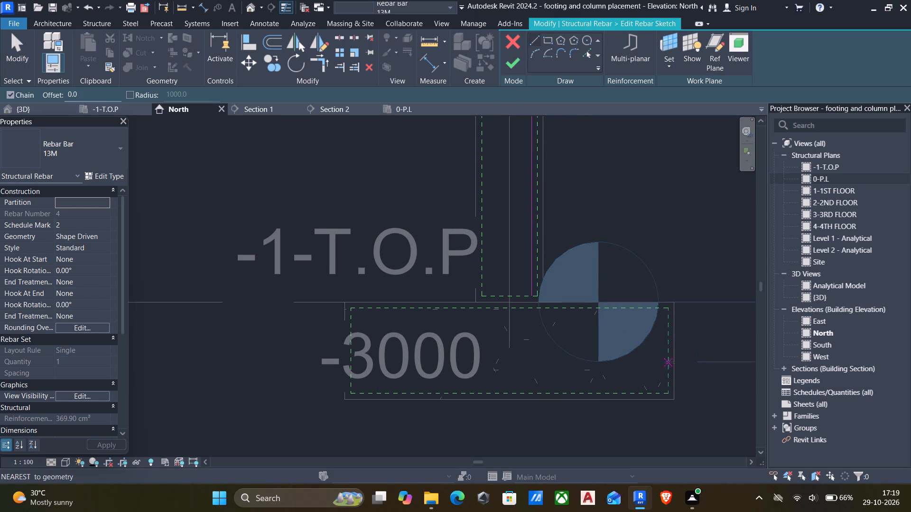
click(706, 361)
key(Escape)
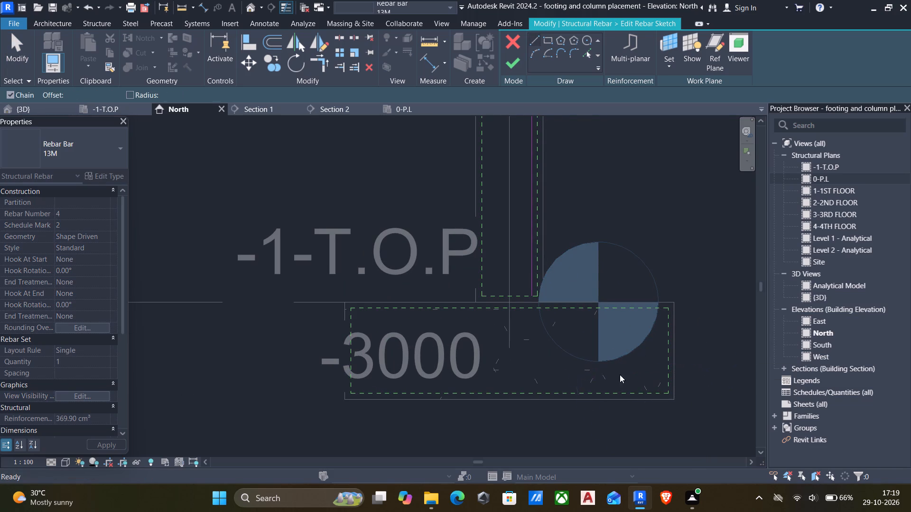
click(529, 368)
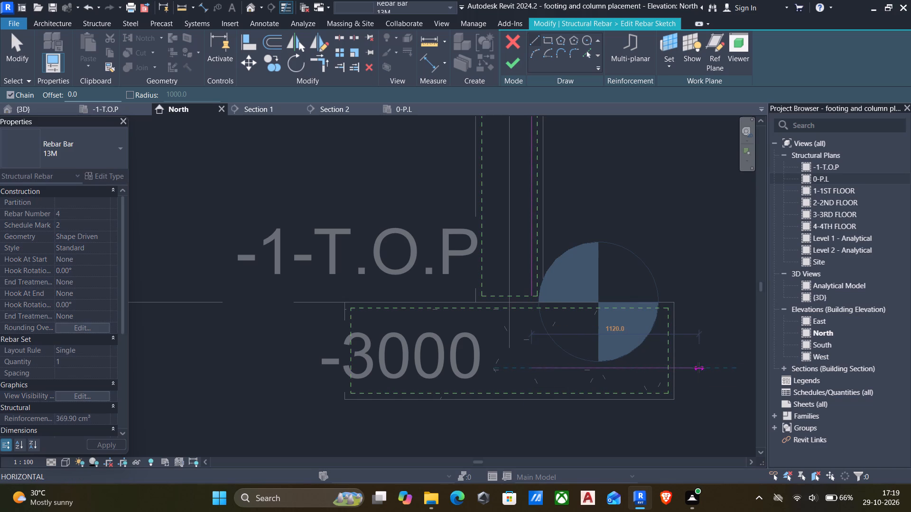
click(696, 368)
key(Escape)
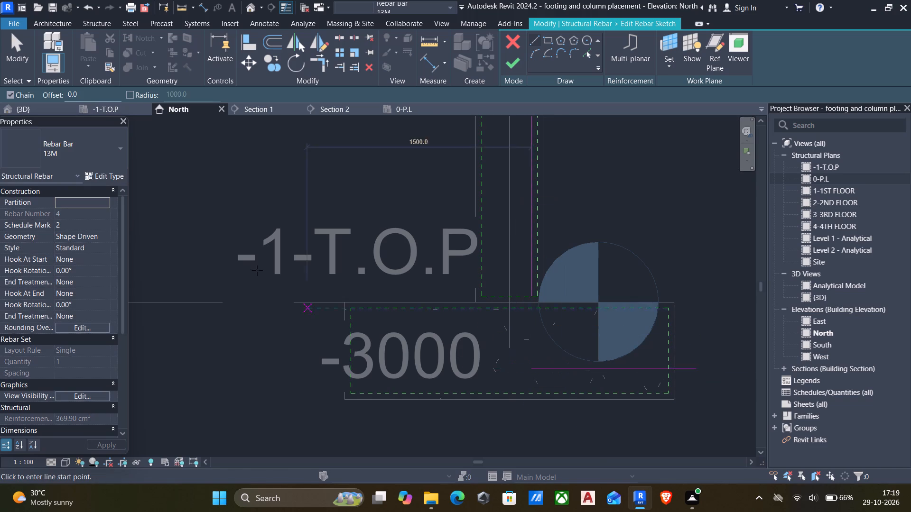
Trim/extend the vertical bar line and the horizontal footing line to a corner, and finish the rebar sketch.
key(t)
key(r)
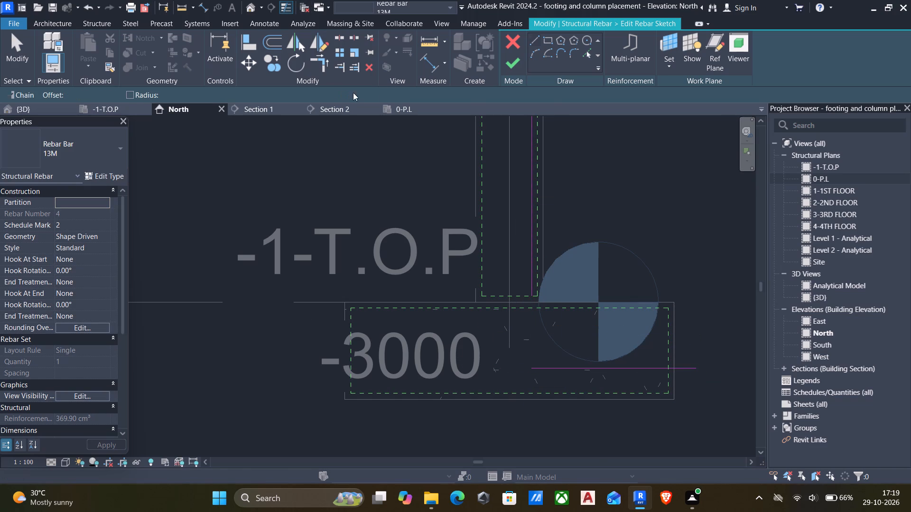
click(531, 218)
click(550, 366)
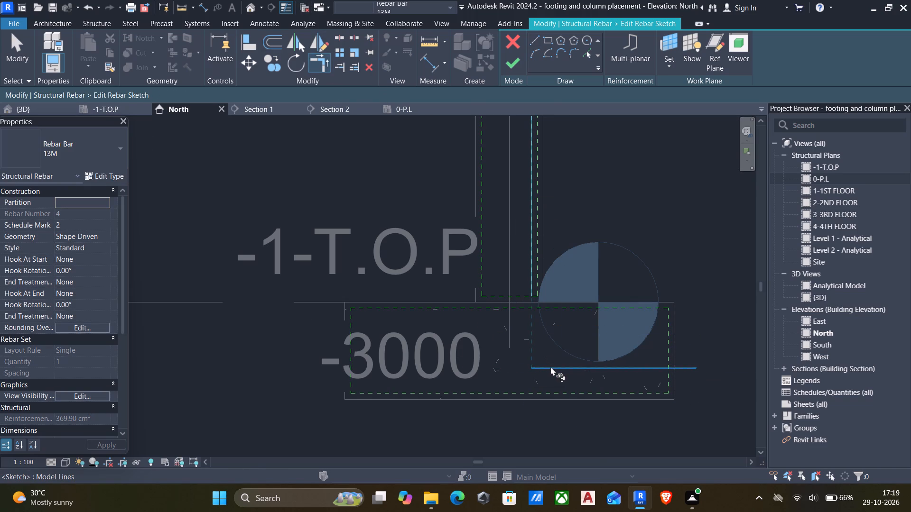
key(Escape)
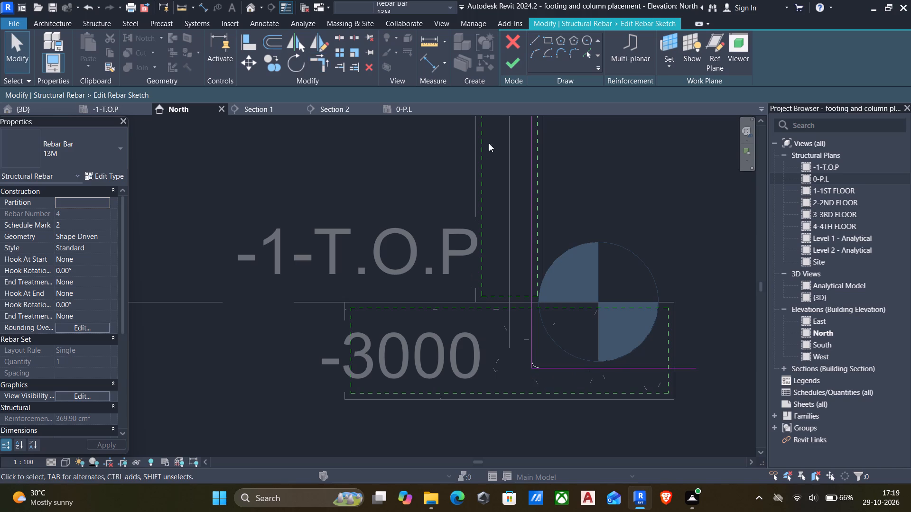
click(514, 65)
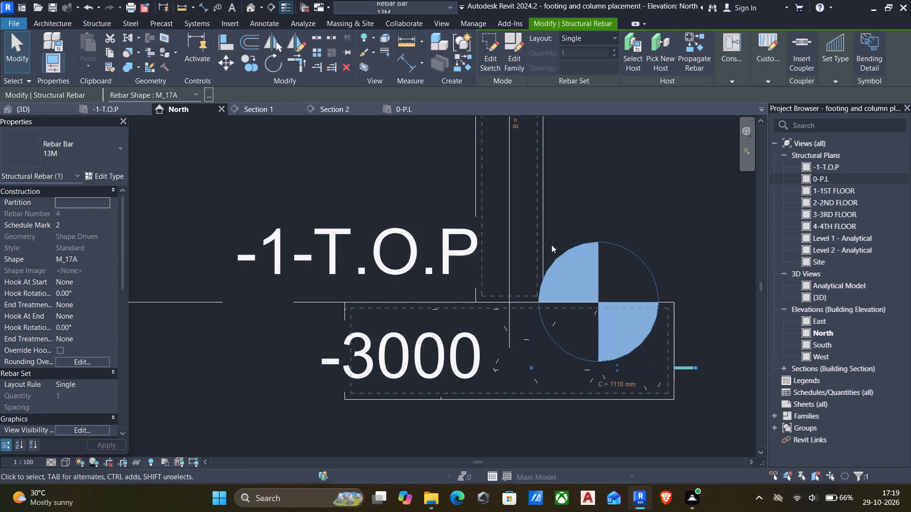
Open the 0-P.L structural plan at the grid 1 column with its new L-shaped bar in view.
scroll(552, 260, down, 3)
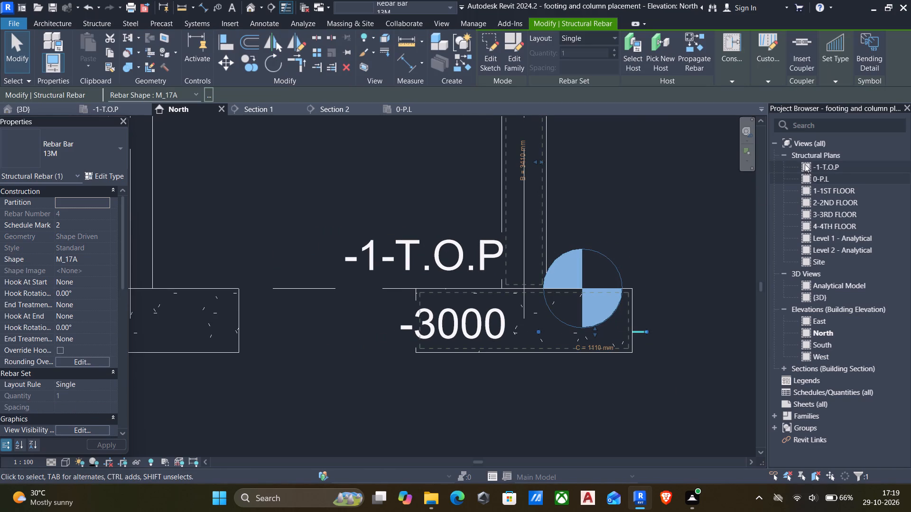
double_click(803, 178)
scroll(277, 289, down, 5)
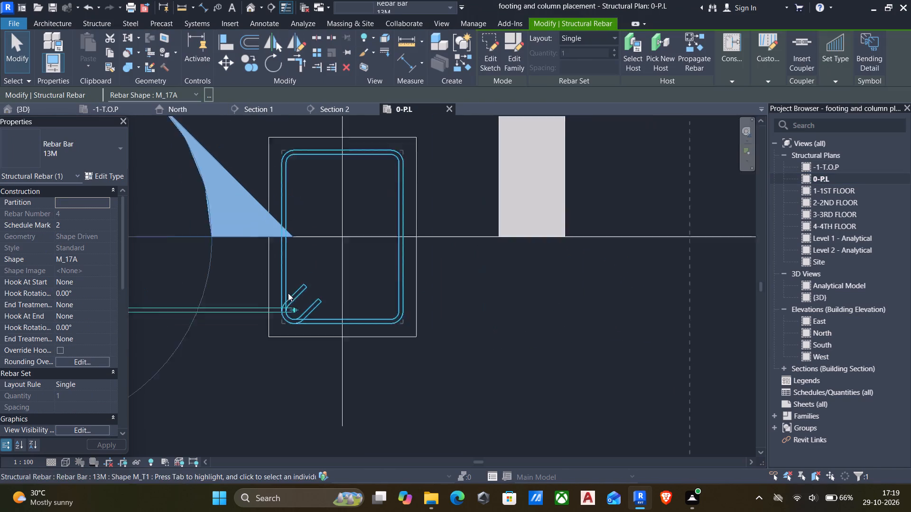
scroll(288, 293, down, 1)
middle_drag(230, 313, 493, 316)
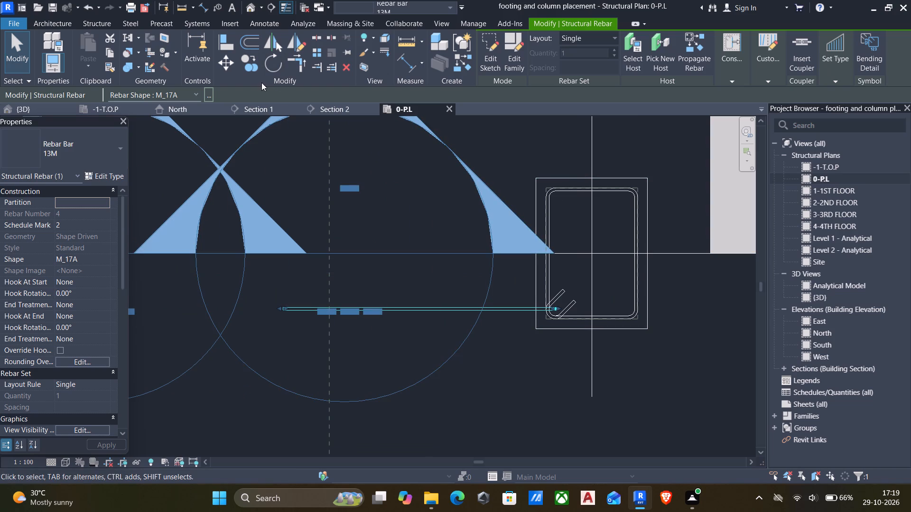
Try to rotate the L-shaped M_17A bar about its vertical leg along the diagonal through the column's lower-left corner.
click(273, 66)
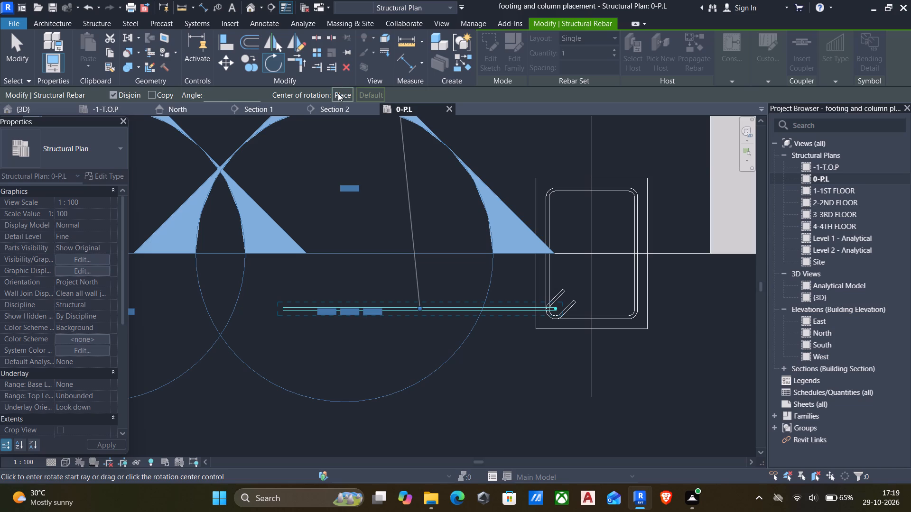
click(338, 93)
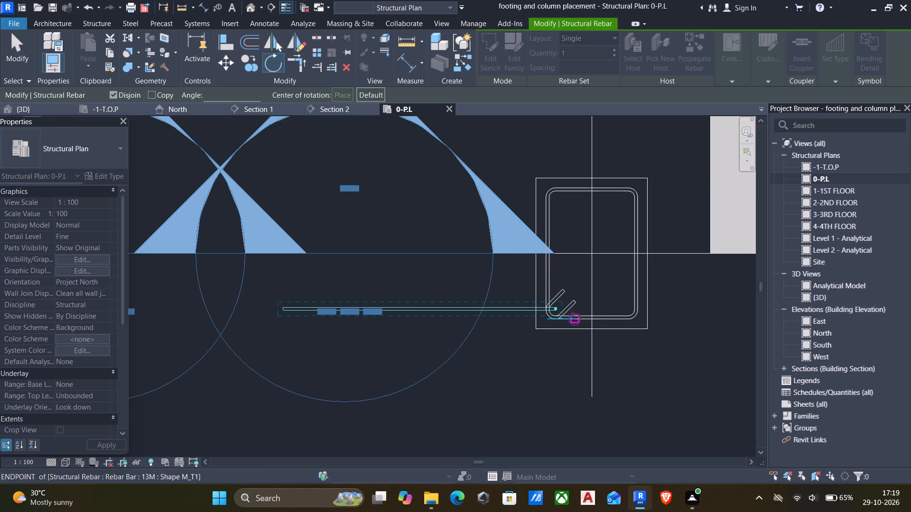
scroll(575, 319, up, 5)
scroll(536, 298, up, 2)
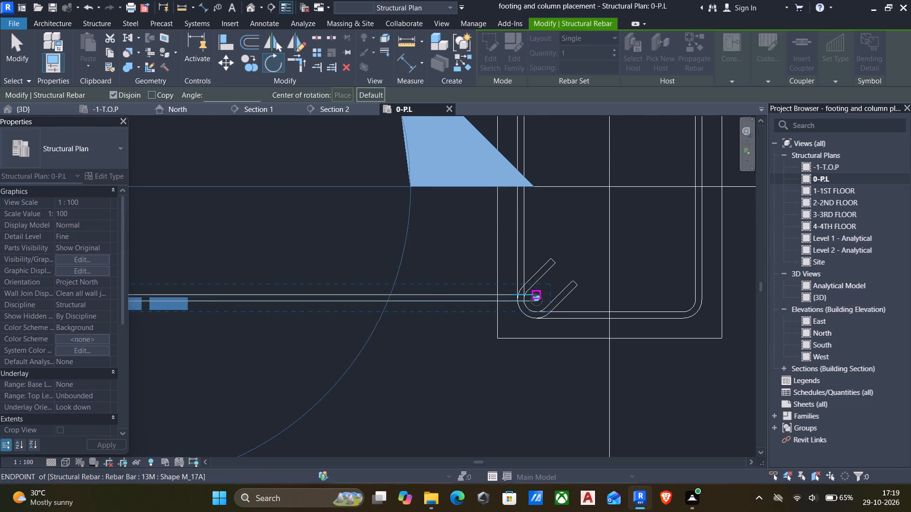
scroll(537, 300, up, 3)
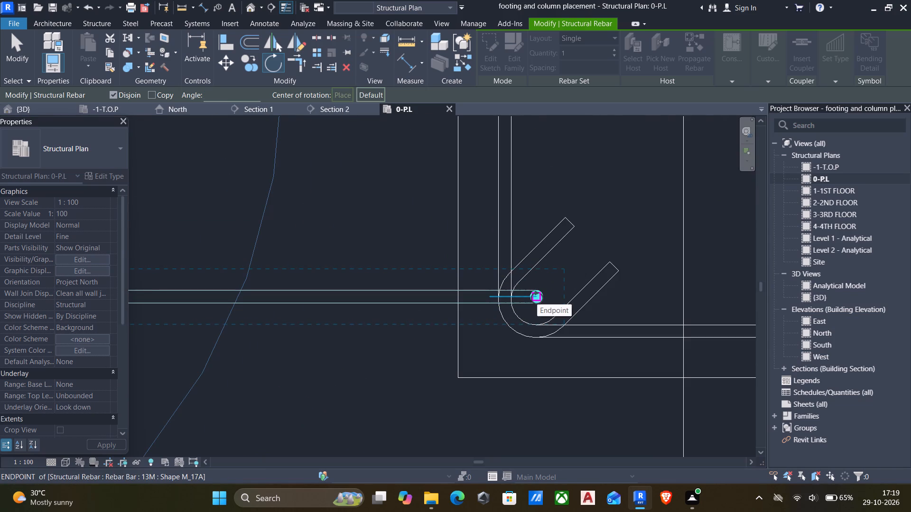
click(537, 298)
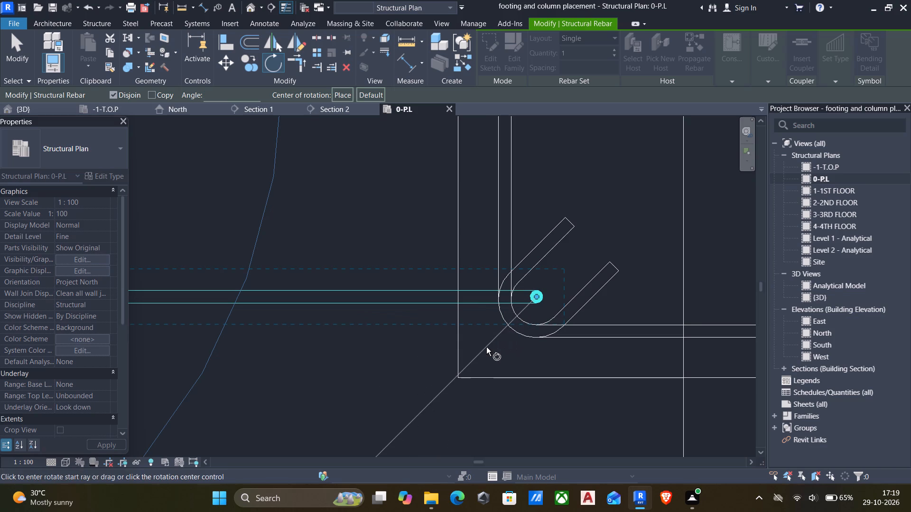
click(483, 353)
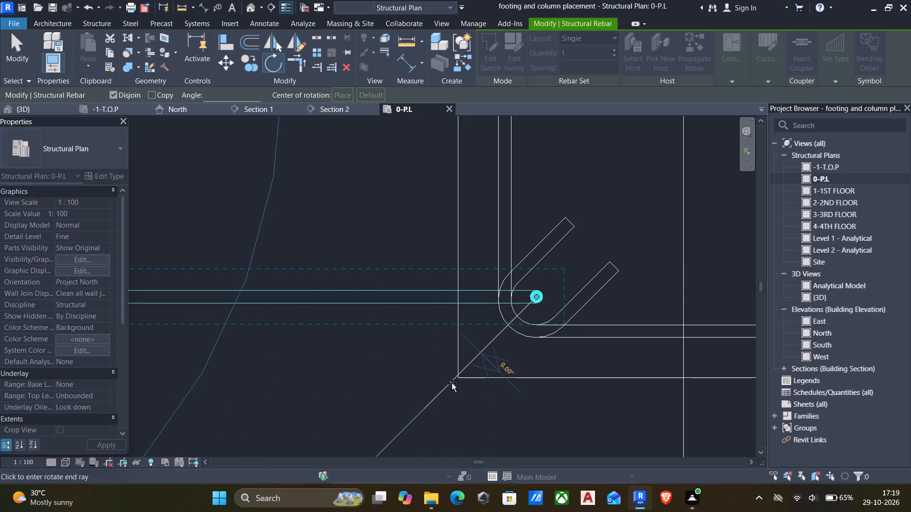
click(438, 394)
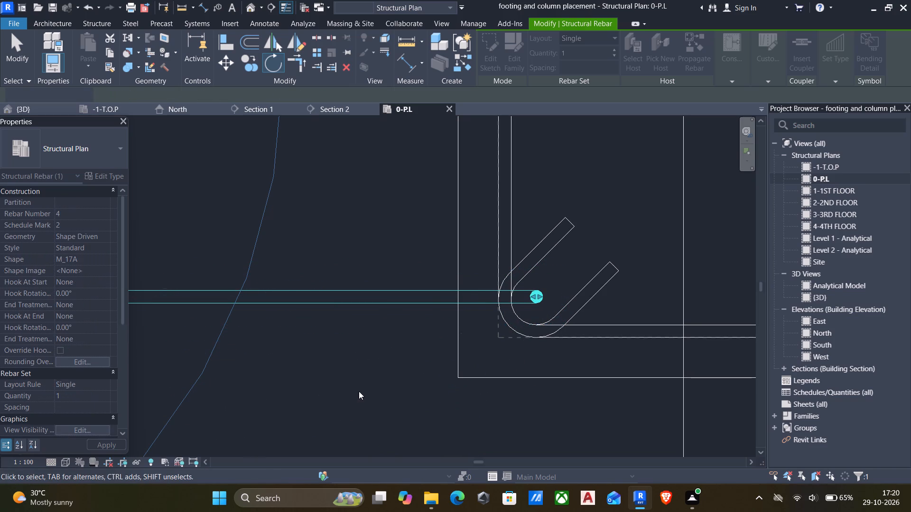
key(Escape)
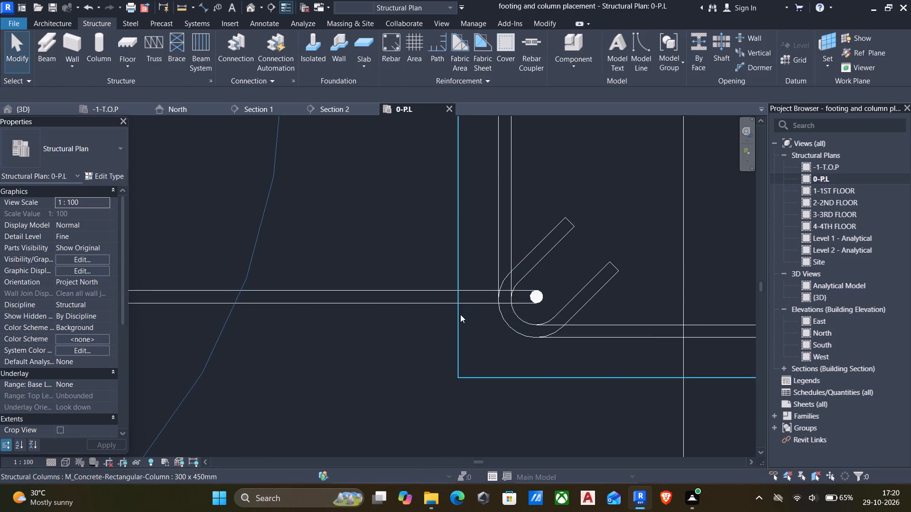
Rotate the L-shaped M_17A bar 45° about its vertical leg so it runs diagonally outward through the column corner.
click(471, 303)
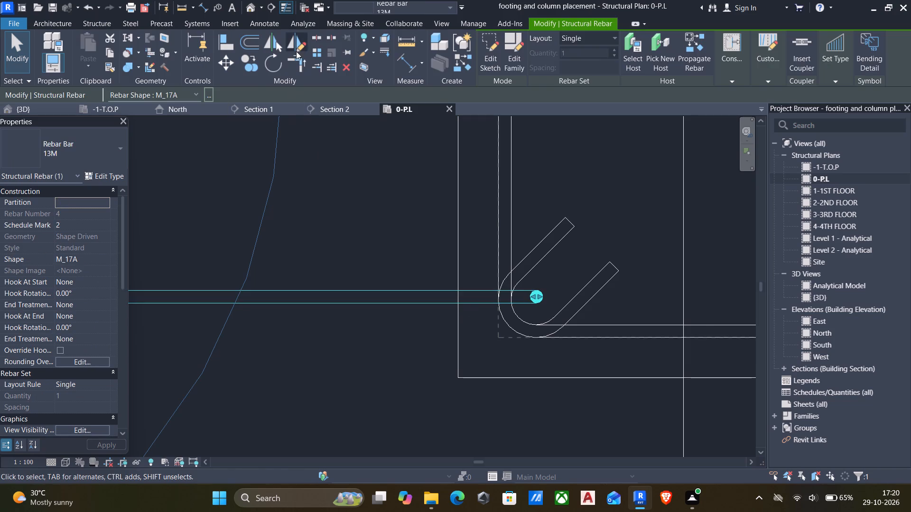
click(272, 63)
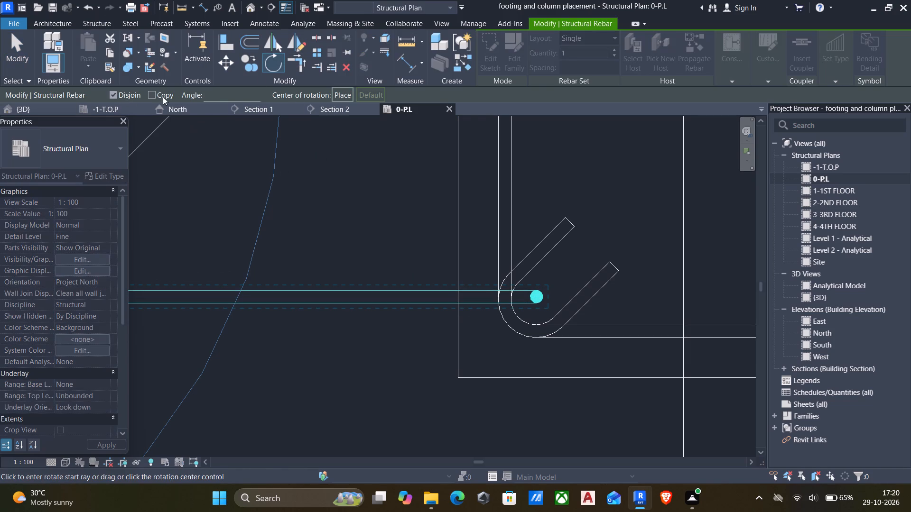
click(334, 88)
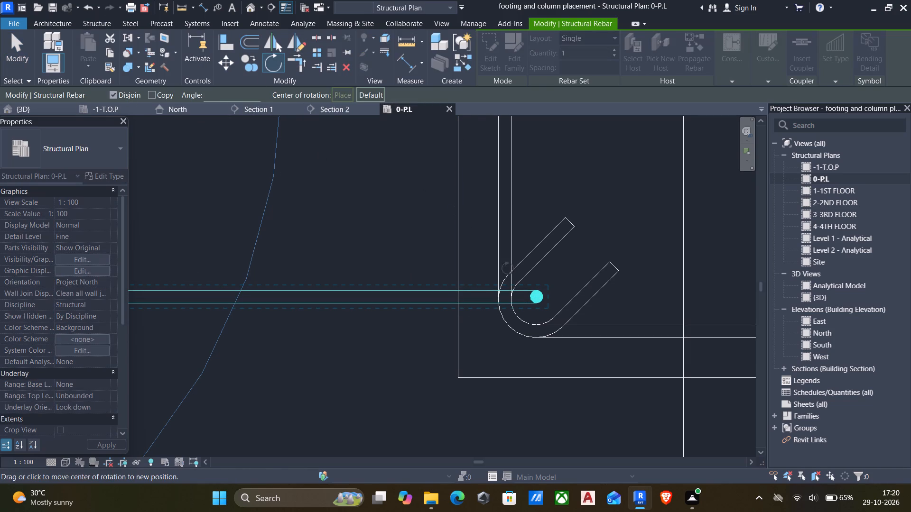
click(535, 299)
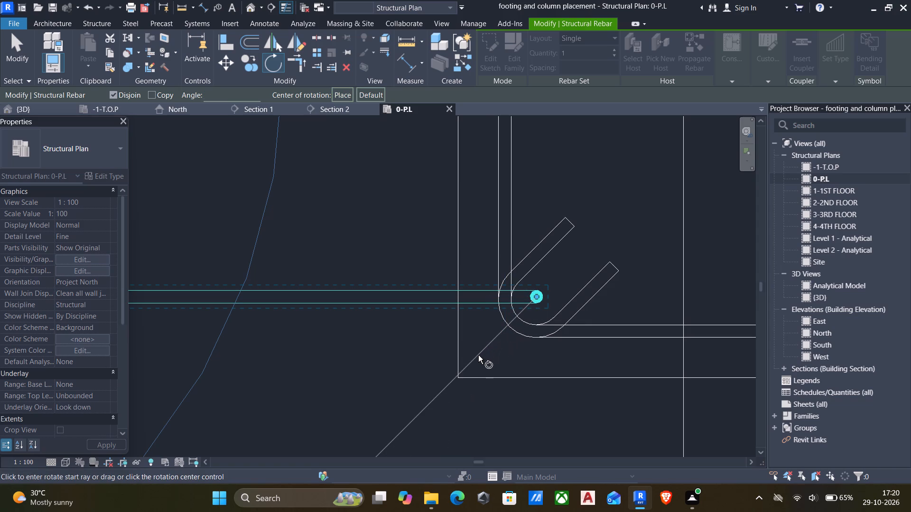
click(211, 91)
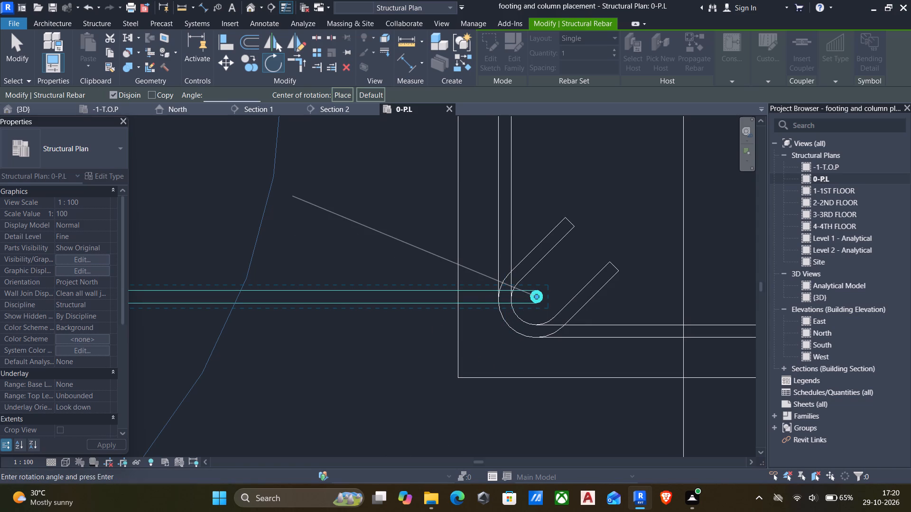
key(4)
key(5)
key(Return)
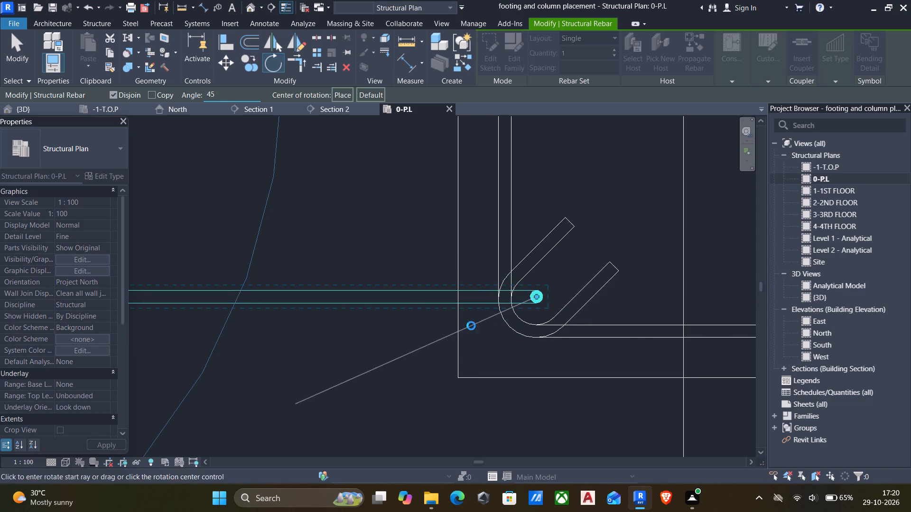
key(Escape)
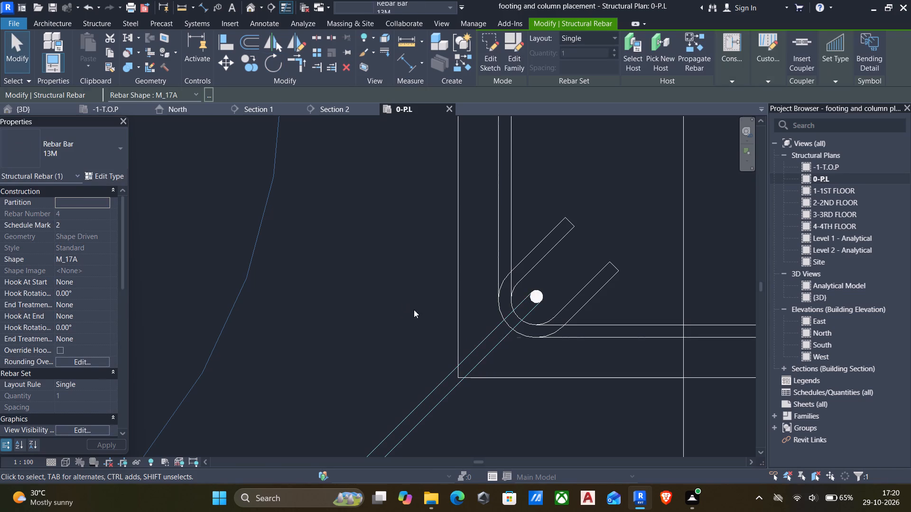
Mirror a copy of the diagonal L-shaped bar across grid A into the column's upper-left stirrup corner.
scroll(453, 333, down, 6)
middle_drag(429, 326, 405, 284)
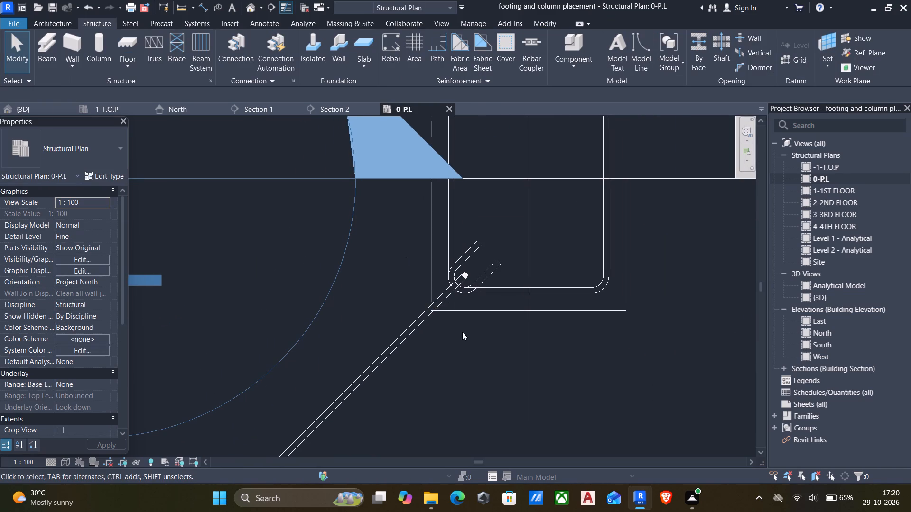
click(411, 335)
key(d)
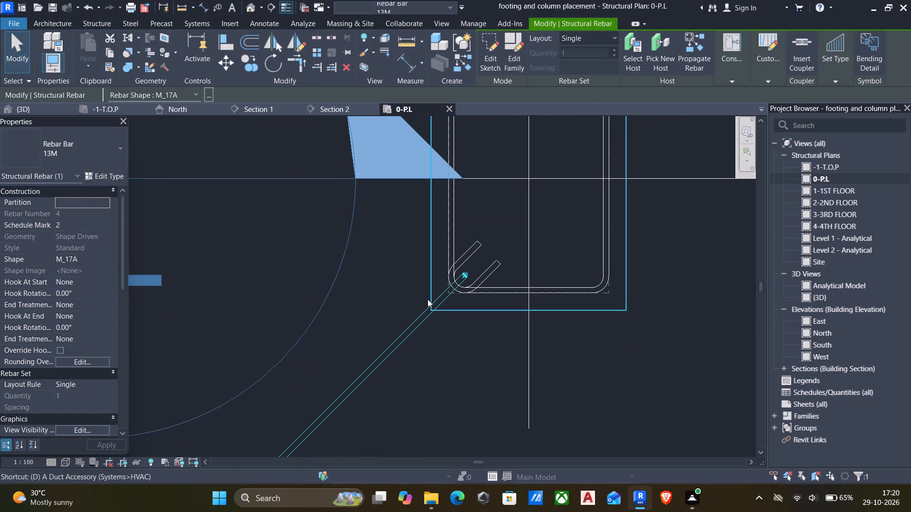
key(m)
middle_drag(508, 263, 508, 341)
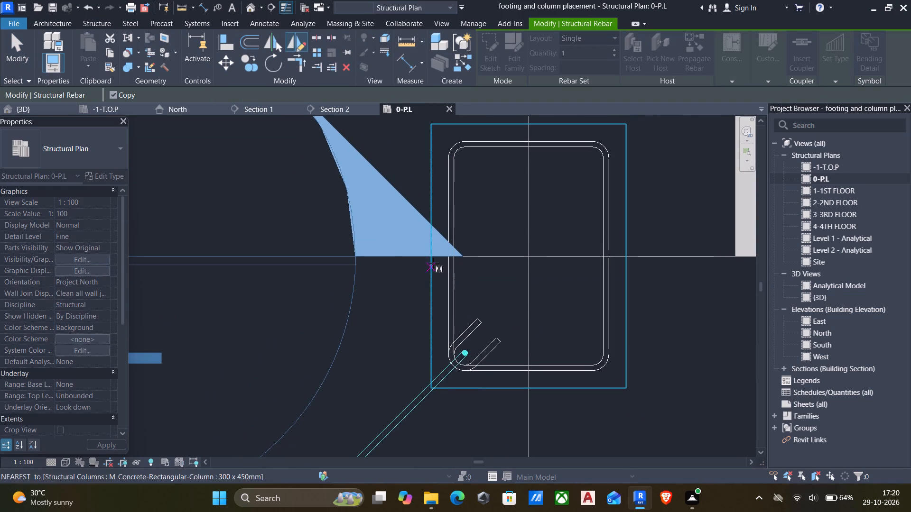
drag(428, 254, 438, 254)
click(672, 257)
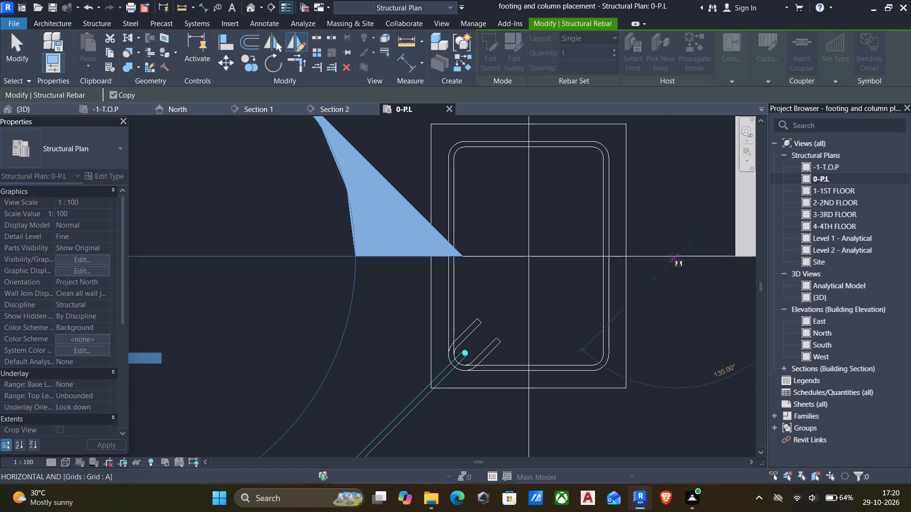
click(389, 254)
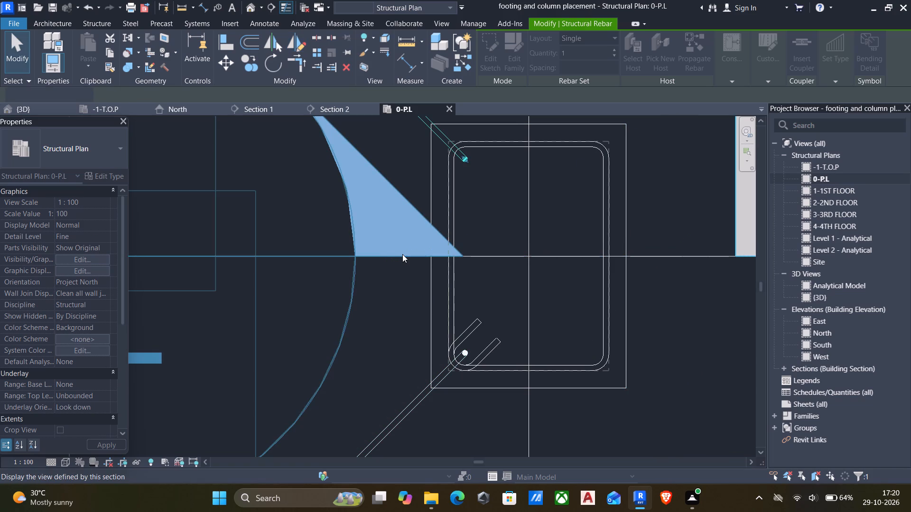
key(Escape)
Mirror copies of both left-hand L-shaped bars across the column's vertical centreline into the two right-hand stirrup corners.
middle_drag(522, 164, 533, 235)
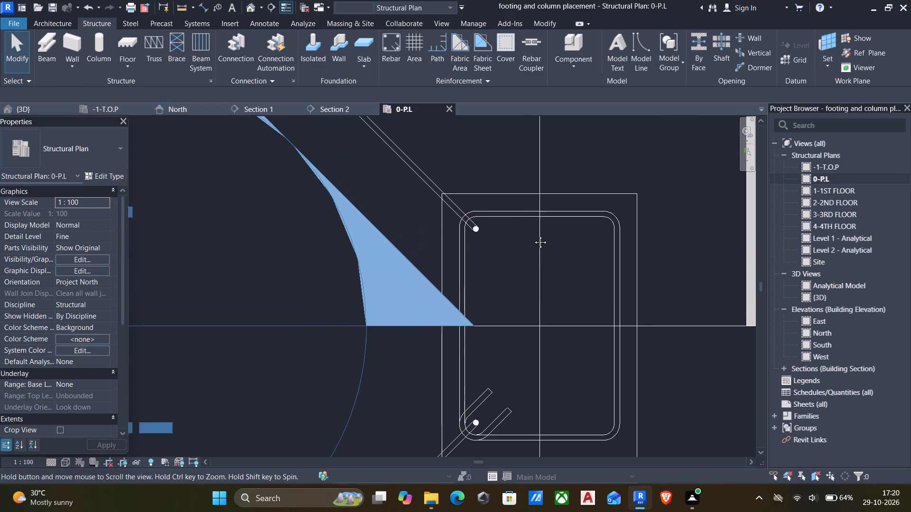
middle_drag(533, 235, 533, 241)
scroll(511, 253, down, 4)
middle_drag(442, 244, 435, 193)
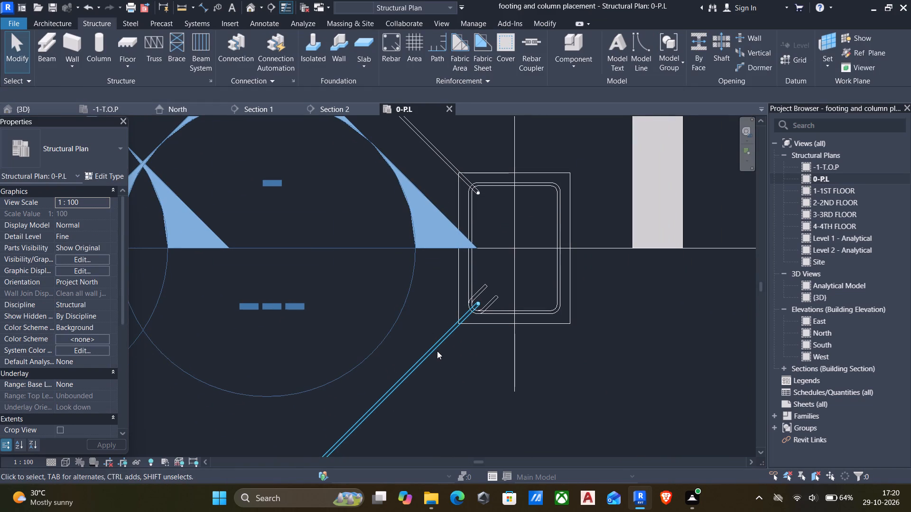
click(437, 348)
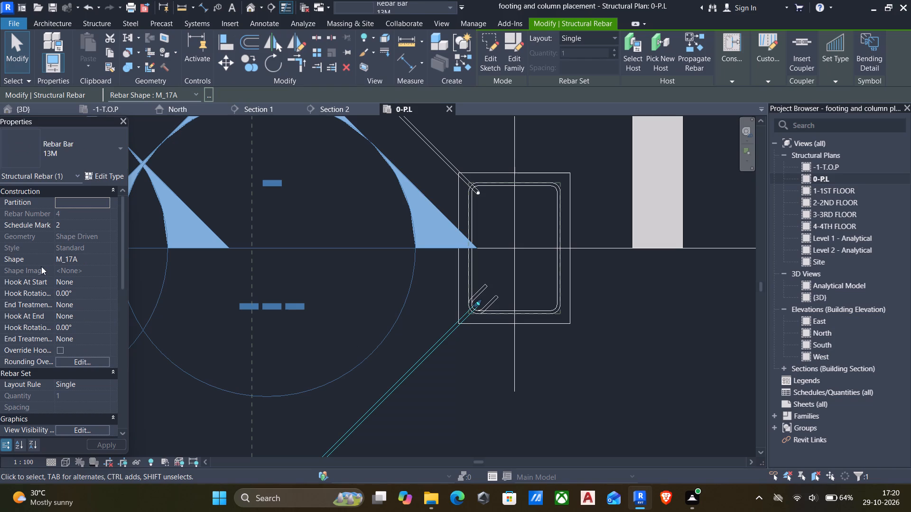
ctrl+click(446, 162)
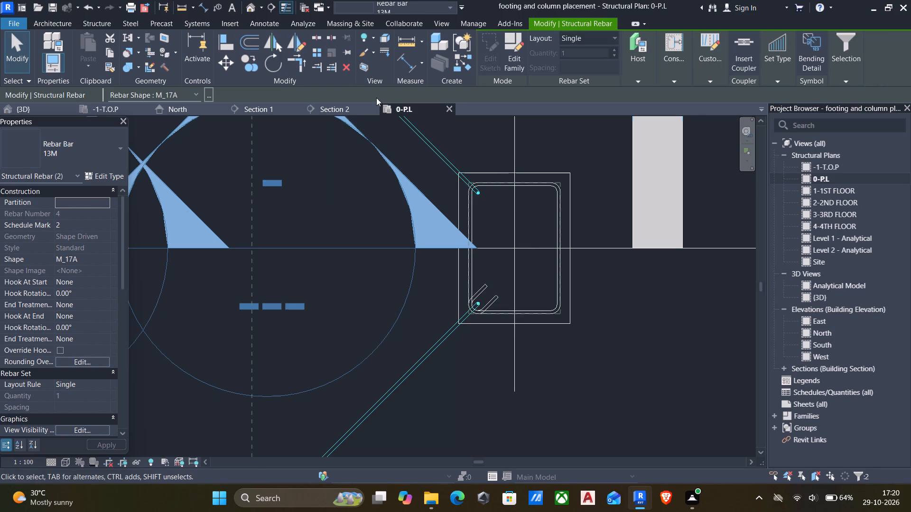
key(d)
key(m)
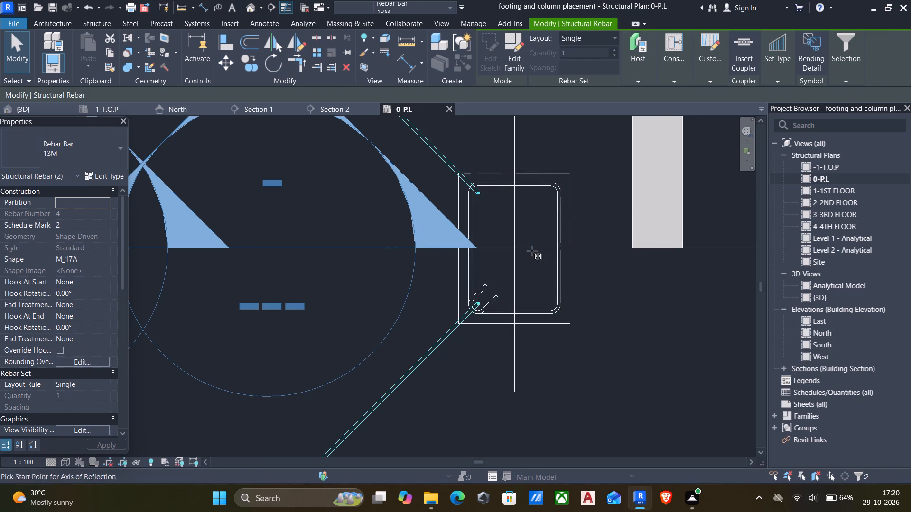
click(517, 323)
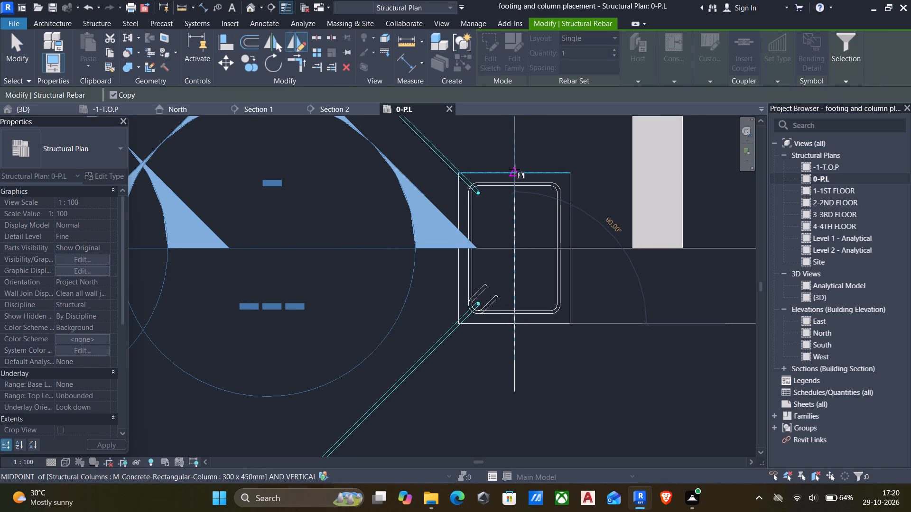
click(515, 169)
key(Escape)
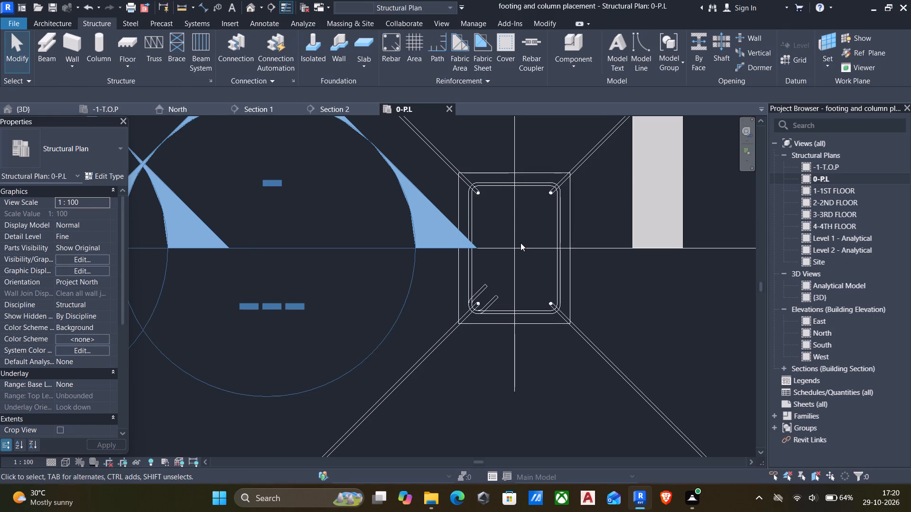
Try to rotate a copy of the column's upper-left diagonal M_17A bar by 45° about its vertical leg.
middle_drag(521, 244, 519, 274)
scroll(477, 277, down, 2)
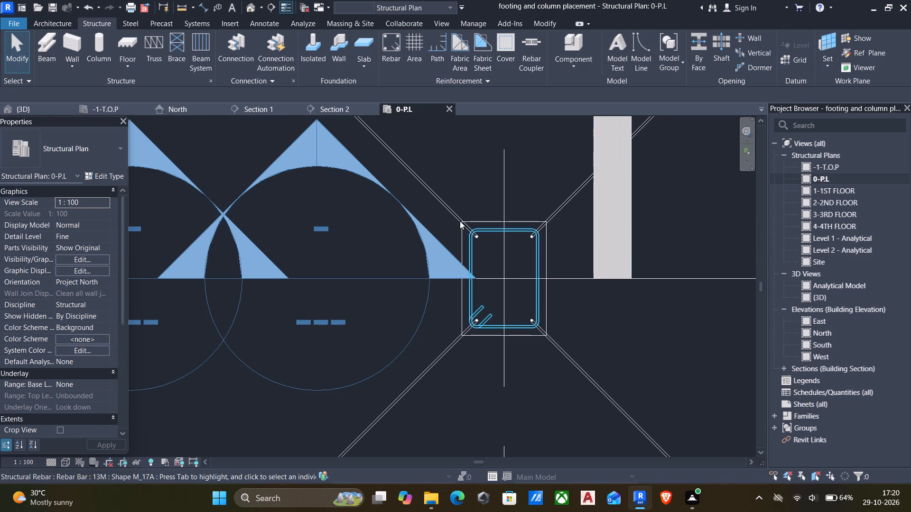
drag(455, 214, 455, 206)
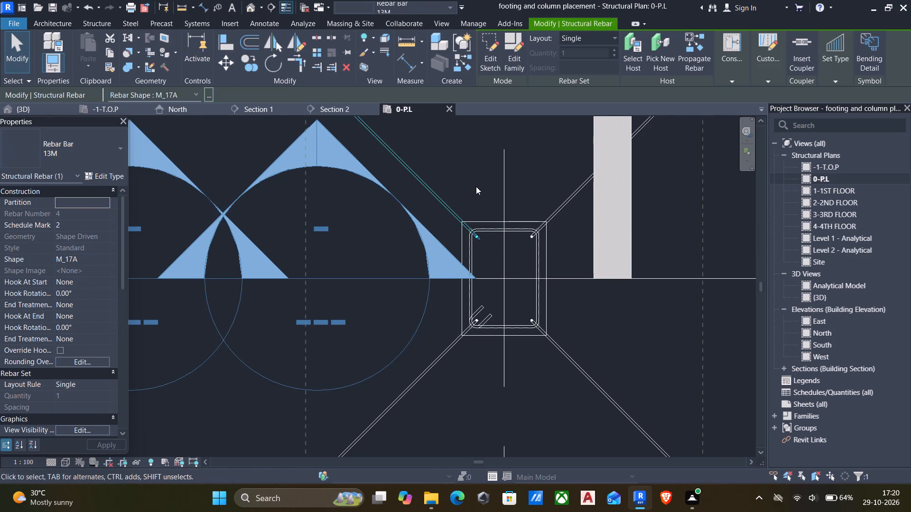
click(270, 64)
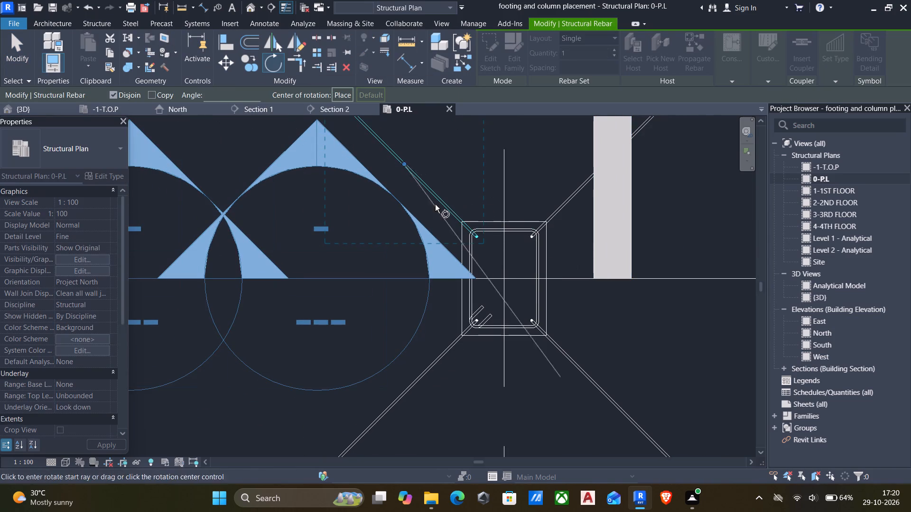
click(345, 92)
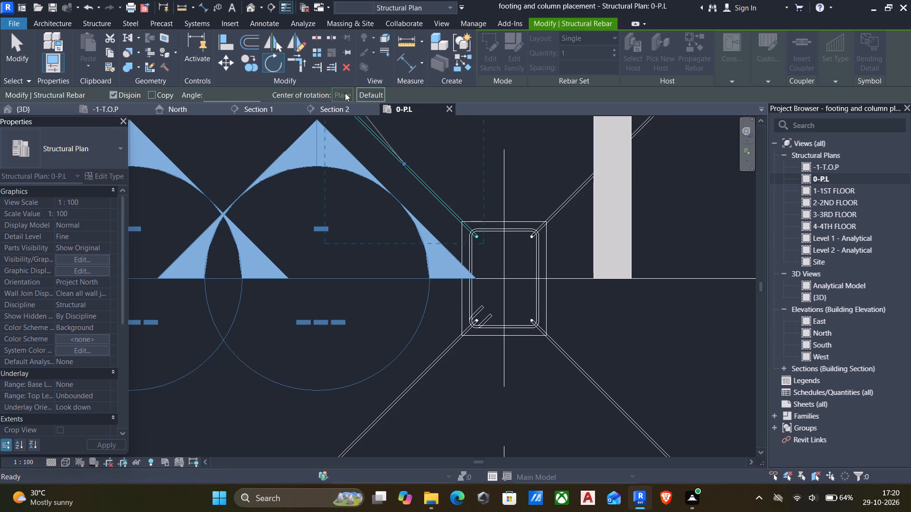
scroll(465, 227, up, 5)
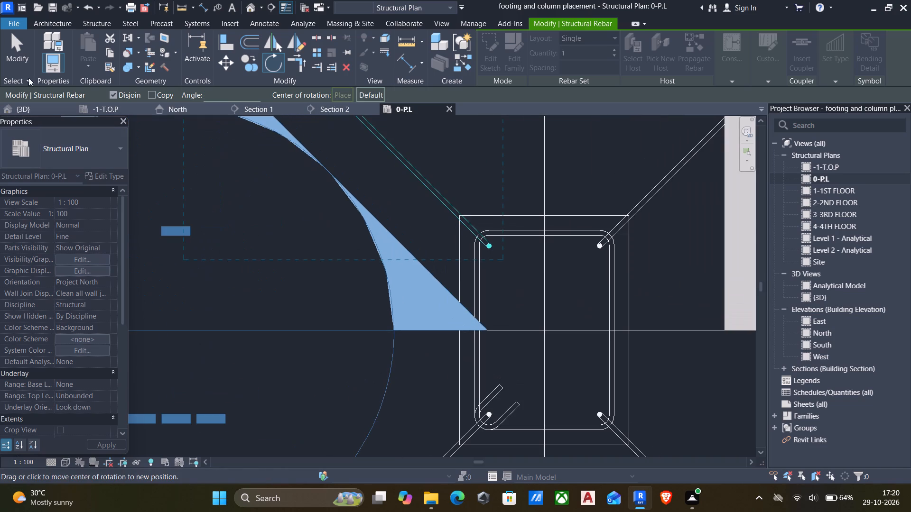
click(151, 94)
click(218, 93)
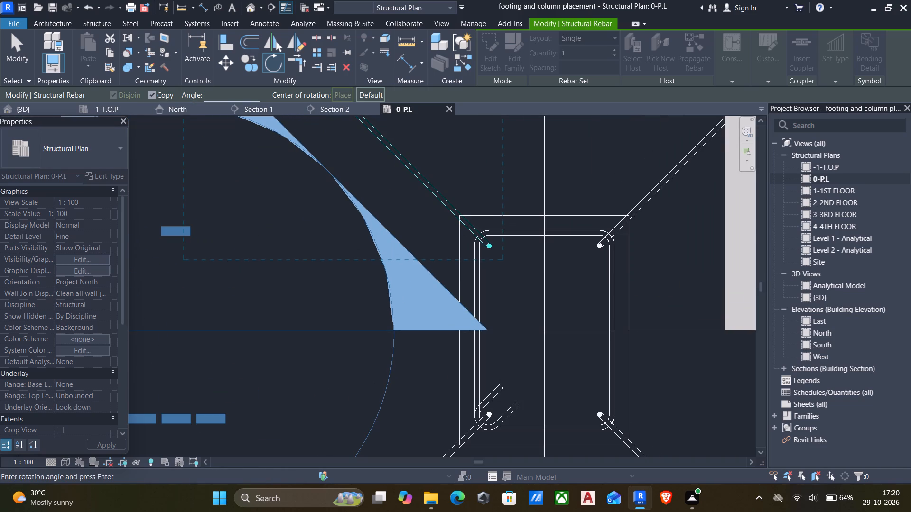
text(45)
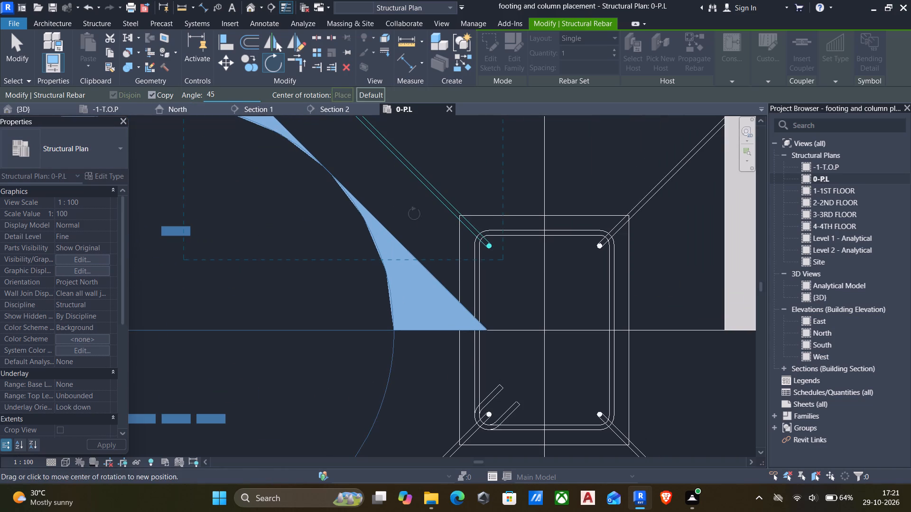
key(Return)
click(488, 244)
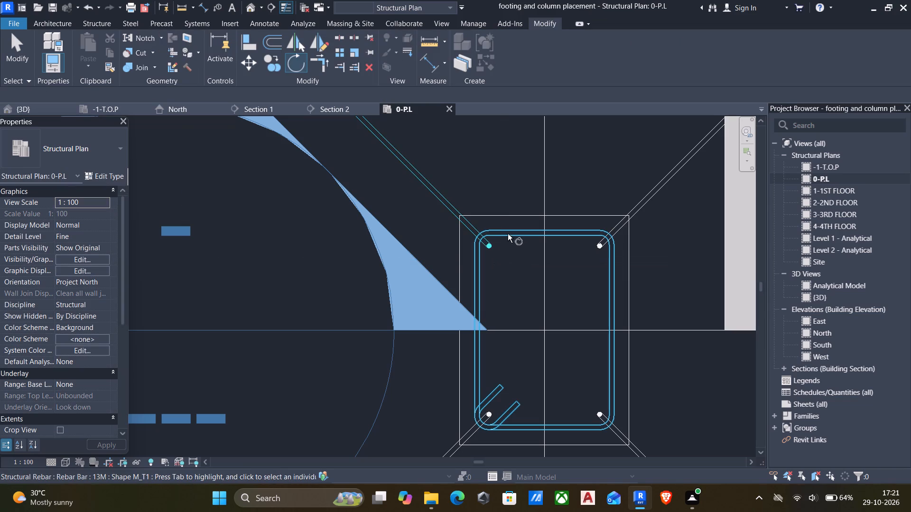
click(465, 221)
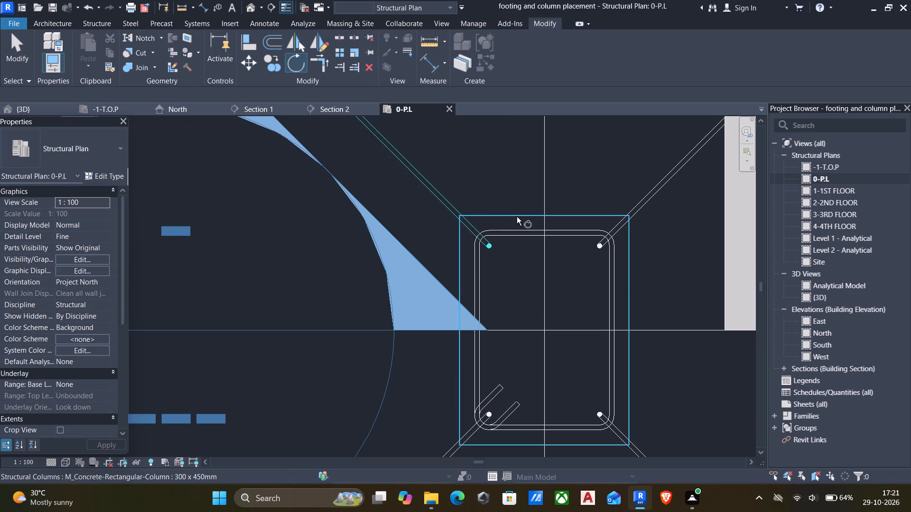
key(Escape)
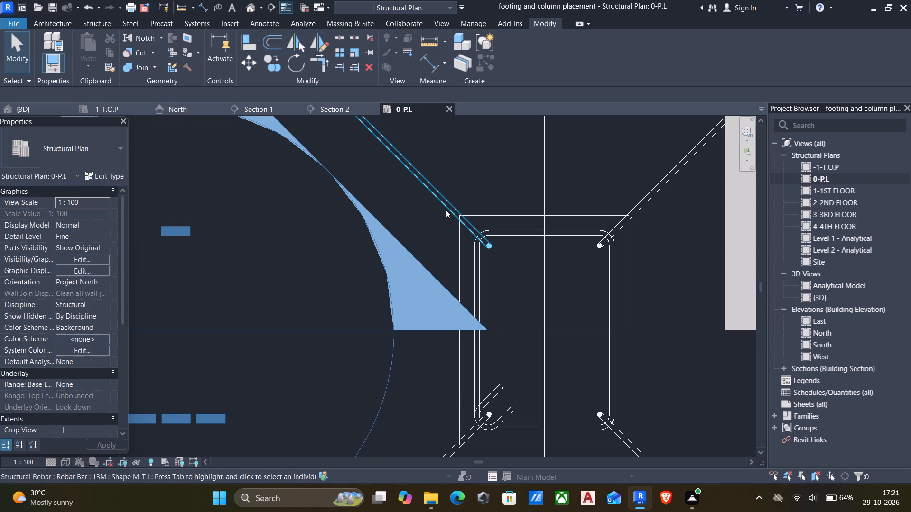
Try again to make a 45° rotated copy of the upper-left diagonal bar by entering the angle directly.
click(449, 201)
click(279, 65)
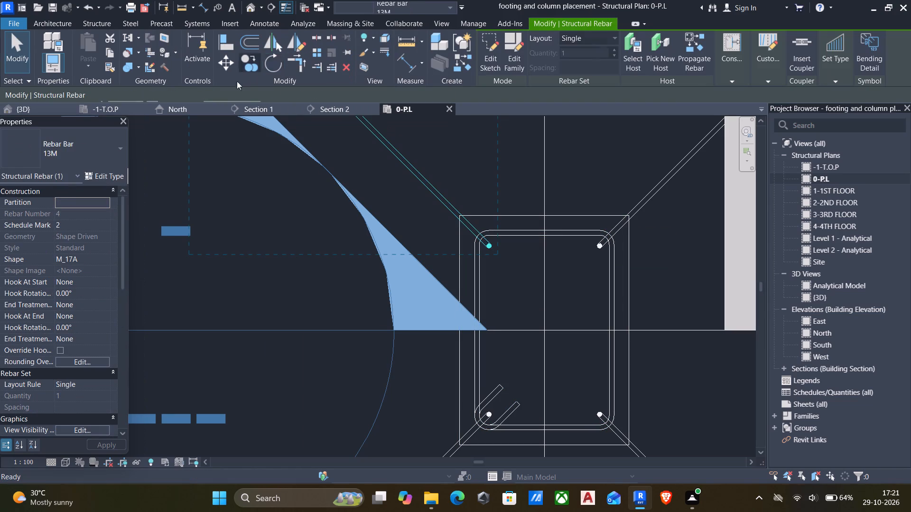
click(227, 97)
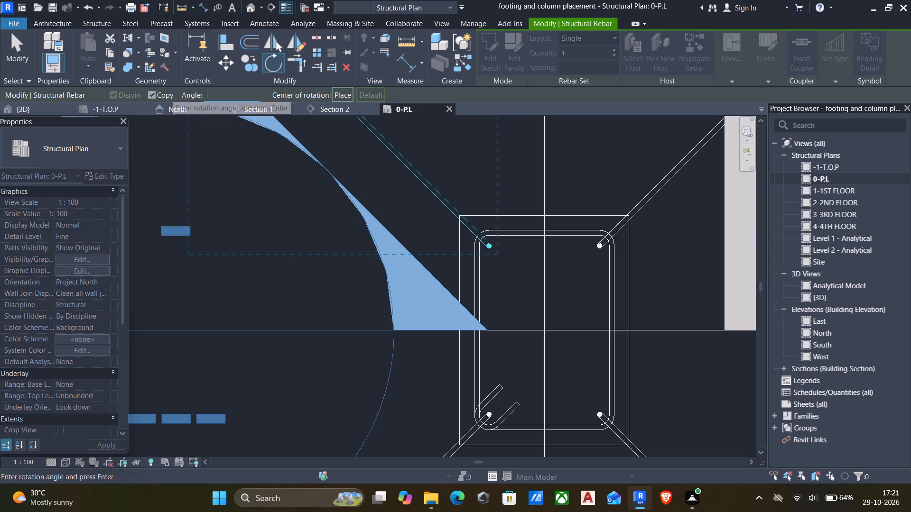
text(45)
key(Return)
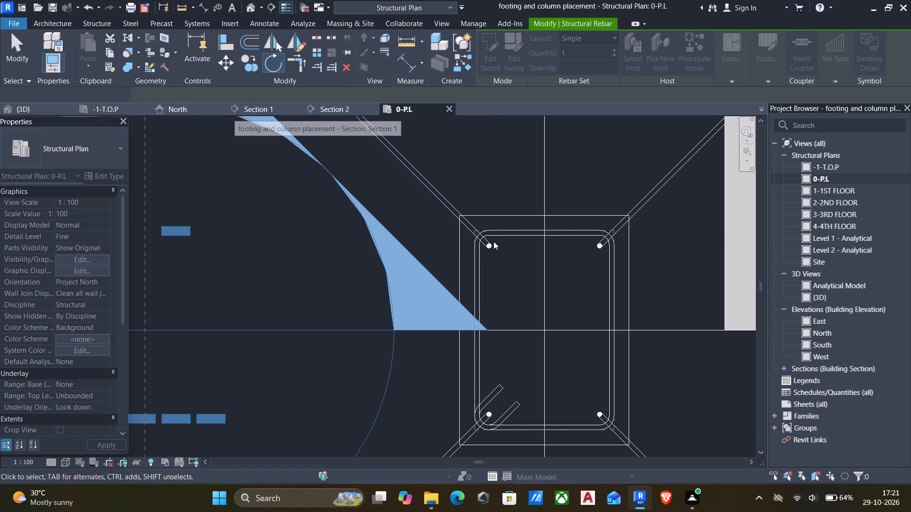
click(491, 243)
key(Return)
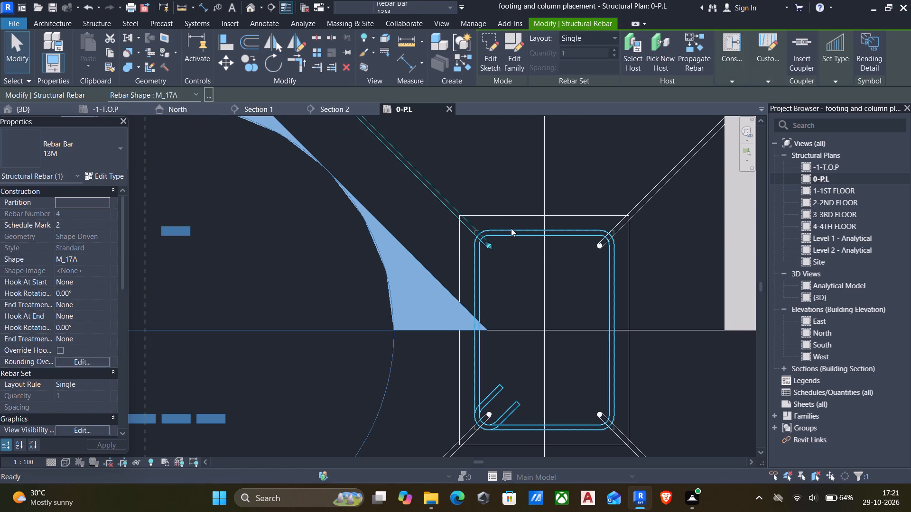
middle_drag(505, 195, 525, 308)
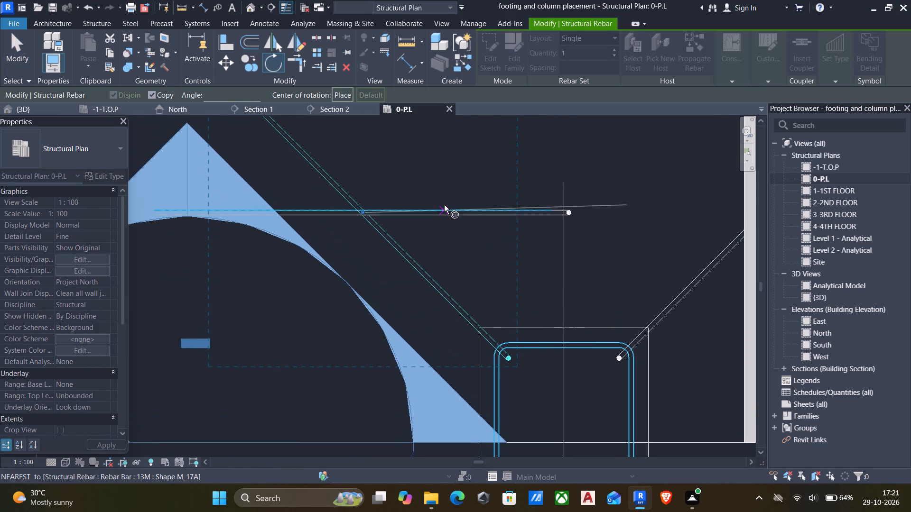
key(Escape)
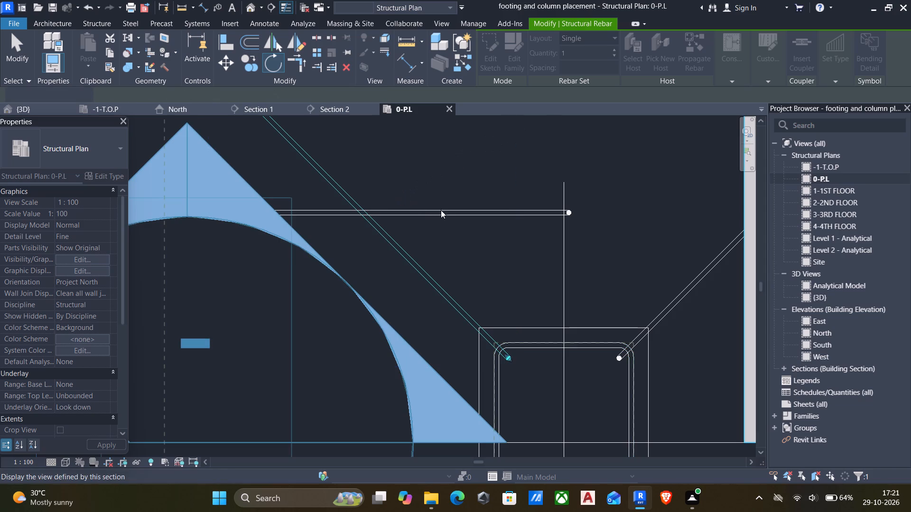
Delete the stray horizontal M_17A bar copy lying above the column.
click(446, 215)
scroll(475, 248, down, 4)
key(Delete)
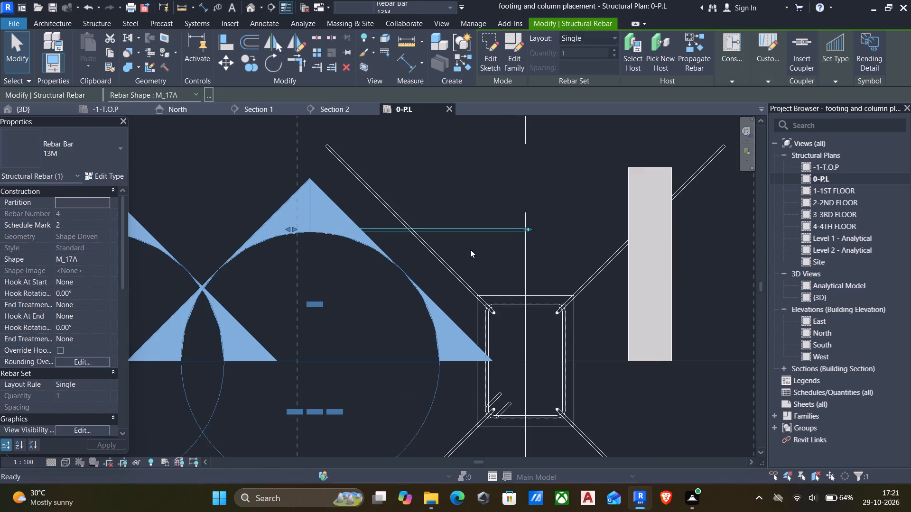
Rotate a copy of the upper-left diagonal bar 45° about its vertical leg so its footing leg runs parallel to grid 1.
click(289, 59)
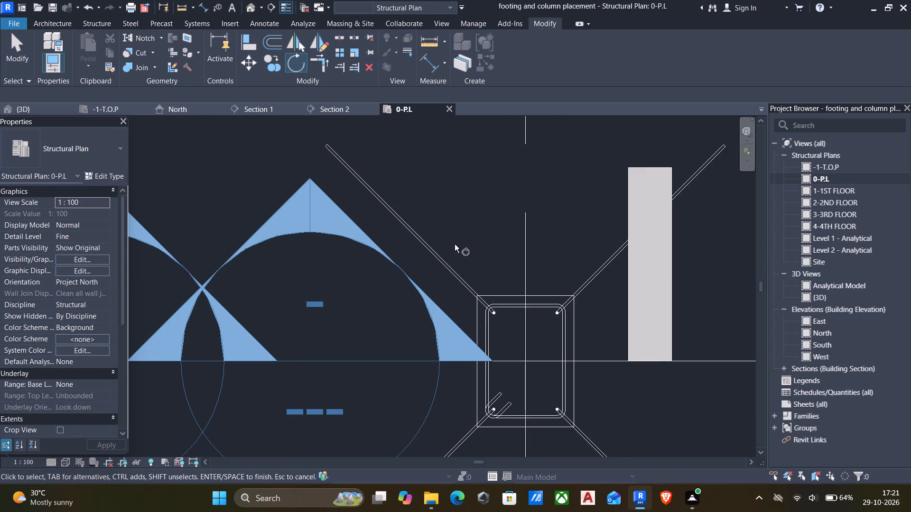
key(Escape)
click(428, 244)
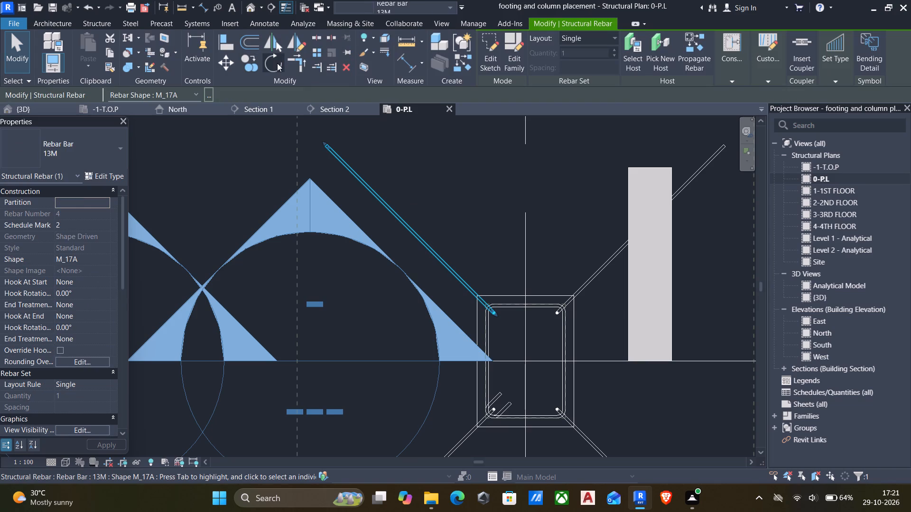
click(274, 66)
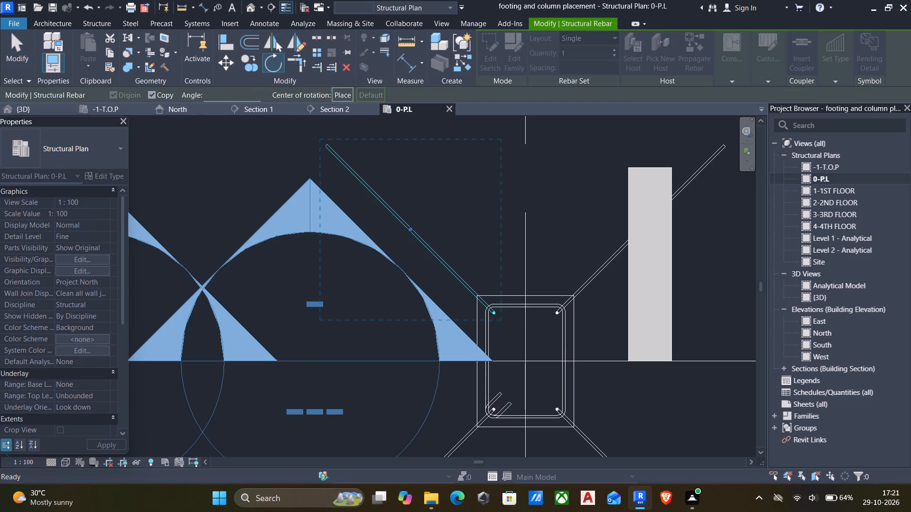
click(337, 93)
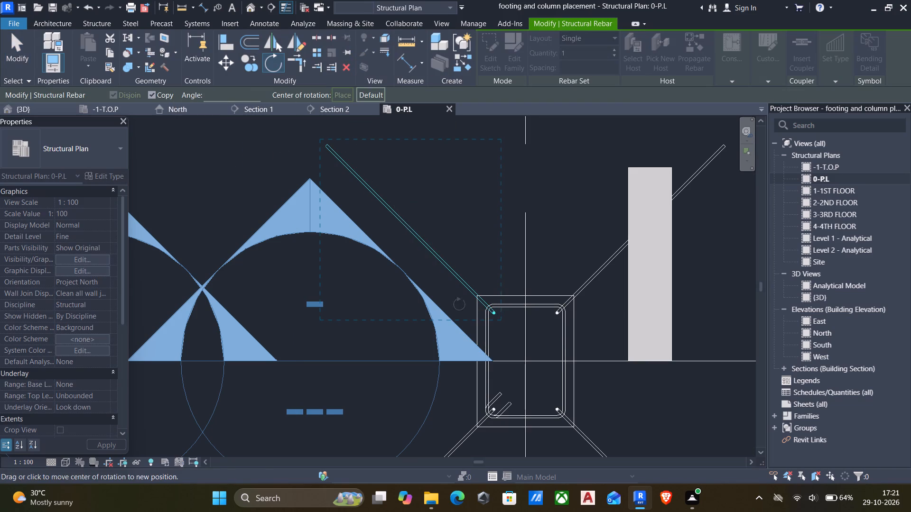
scroll(499, 322, up, 9)
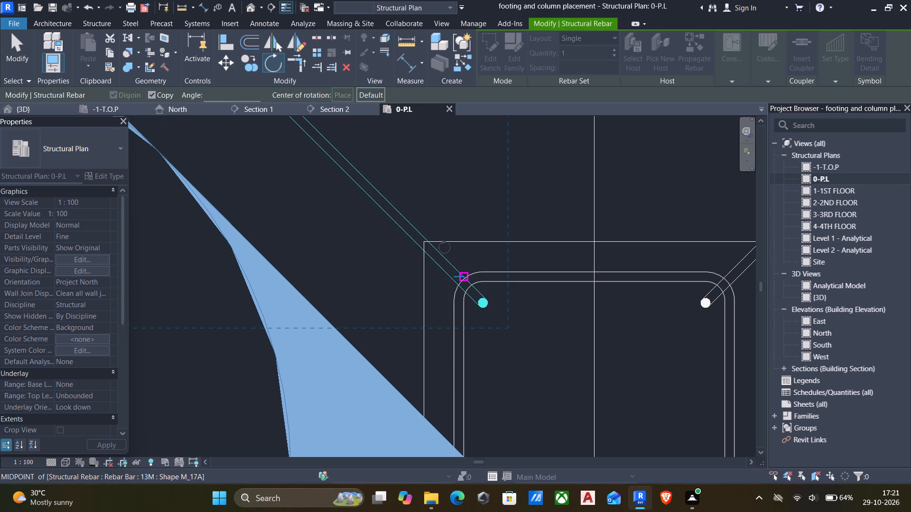
click(485, 308)
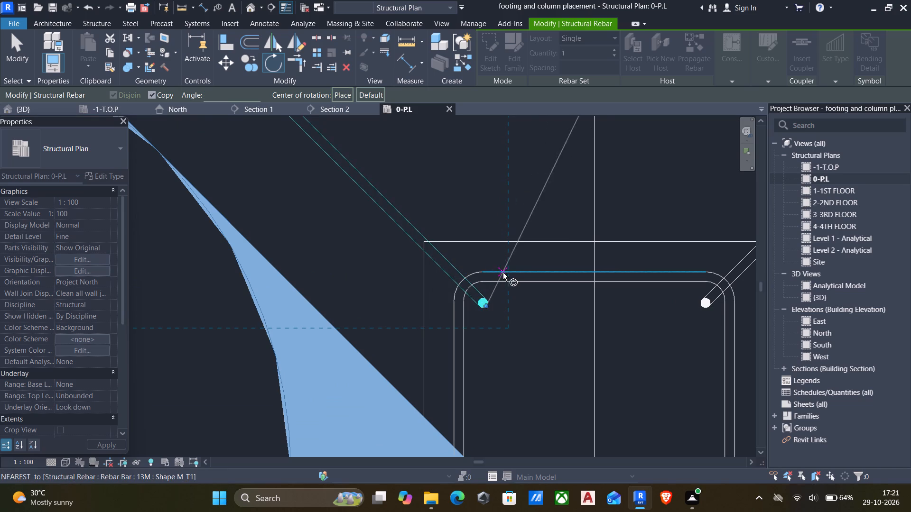
click(414, 236)
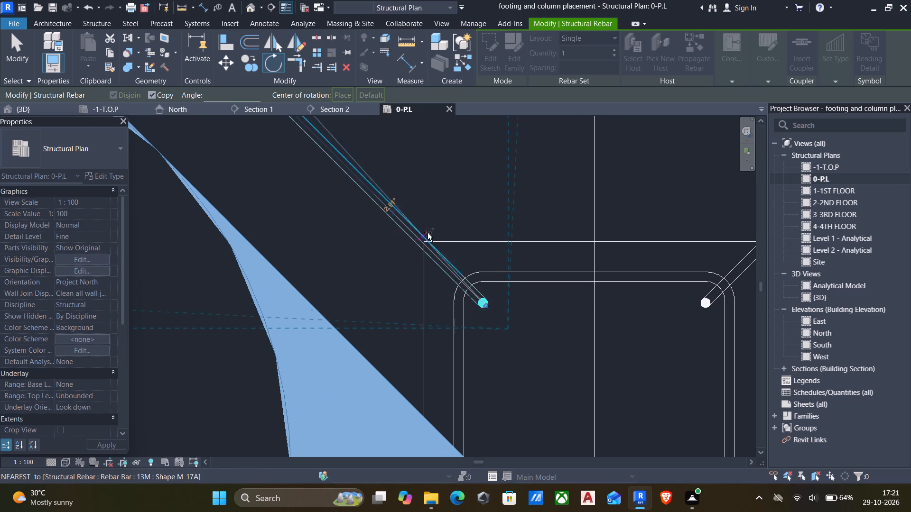
click(485, 223)
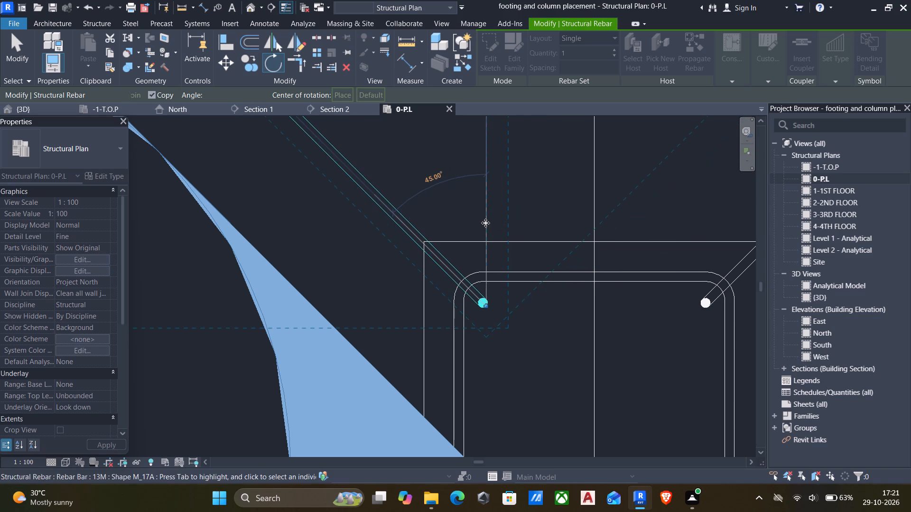
scroll(486, 240, down, 6)
scroll(510, 271, down, 5)
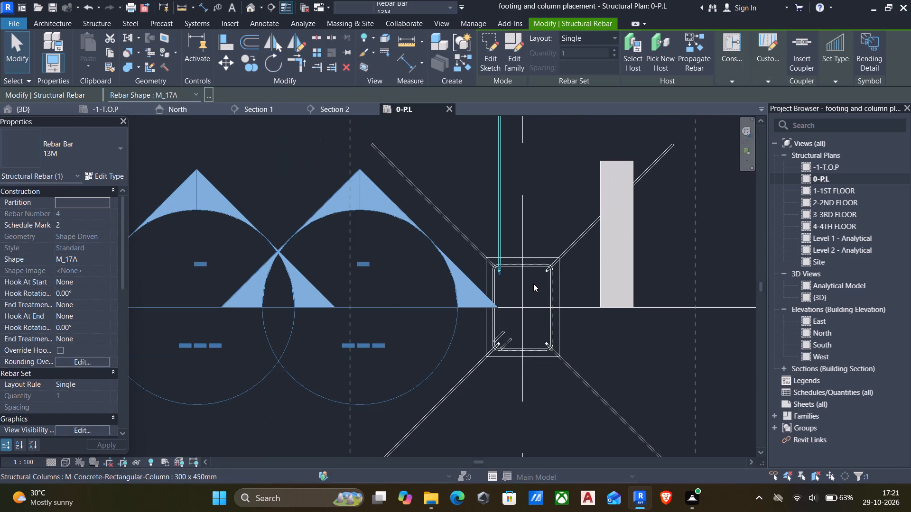
key(Escape)
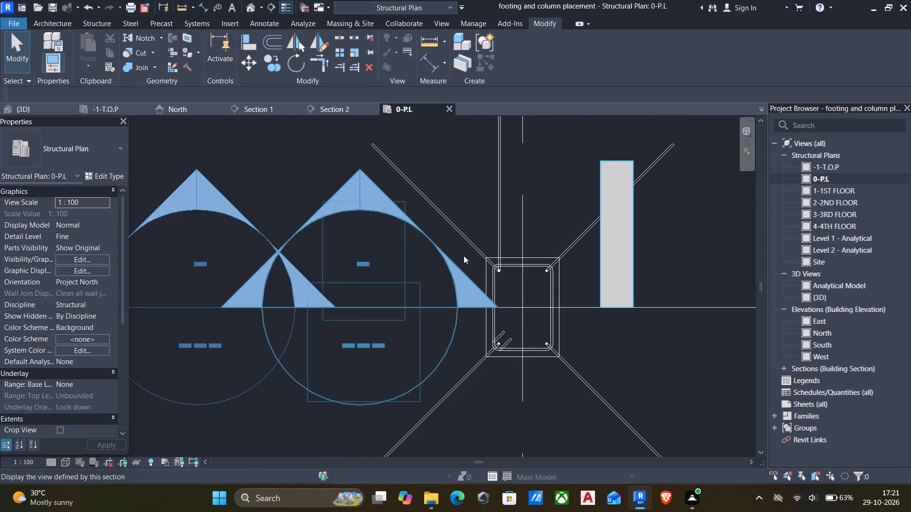
Nudge the new L-shaped bar along the column's upper side to between the upper-left corner bar and grid 1.
click(496, 215)
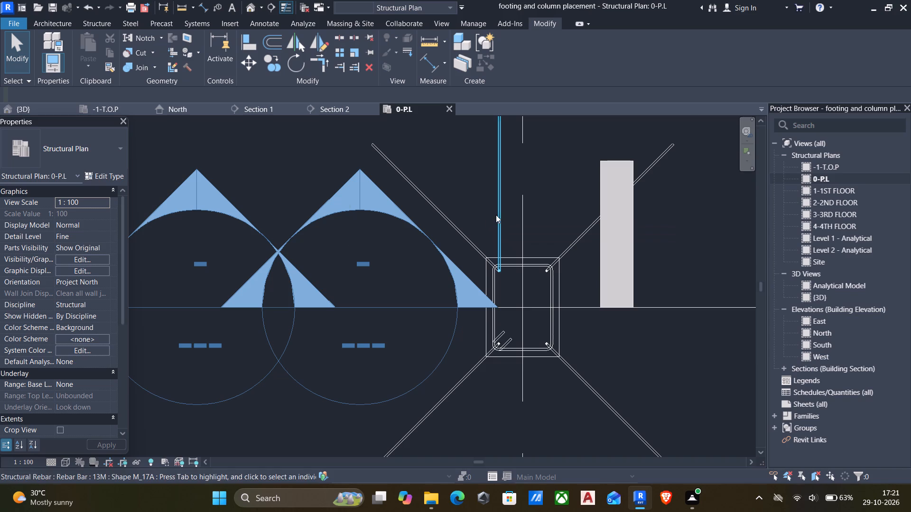
key(Right)
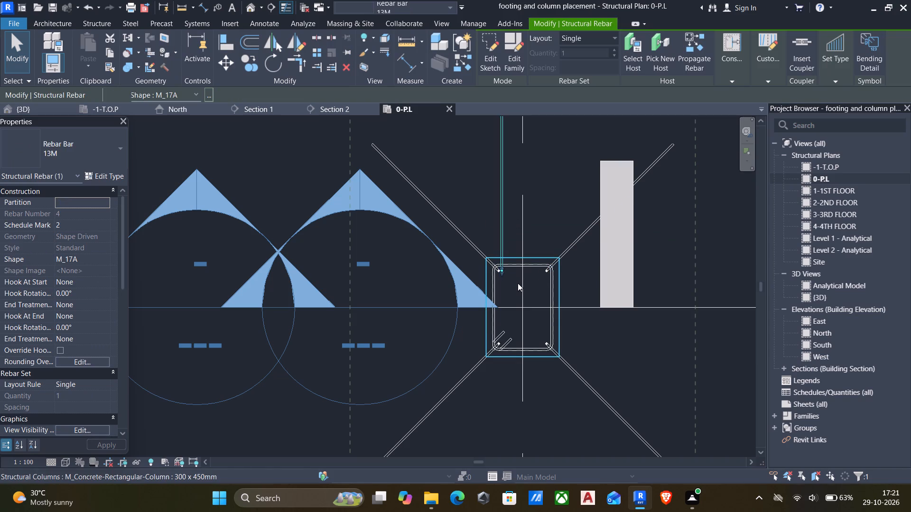
key(Right)
key(Right)
key(Right)
key(Right)
key(Right)
key(Right)
key(Left)
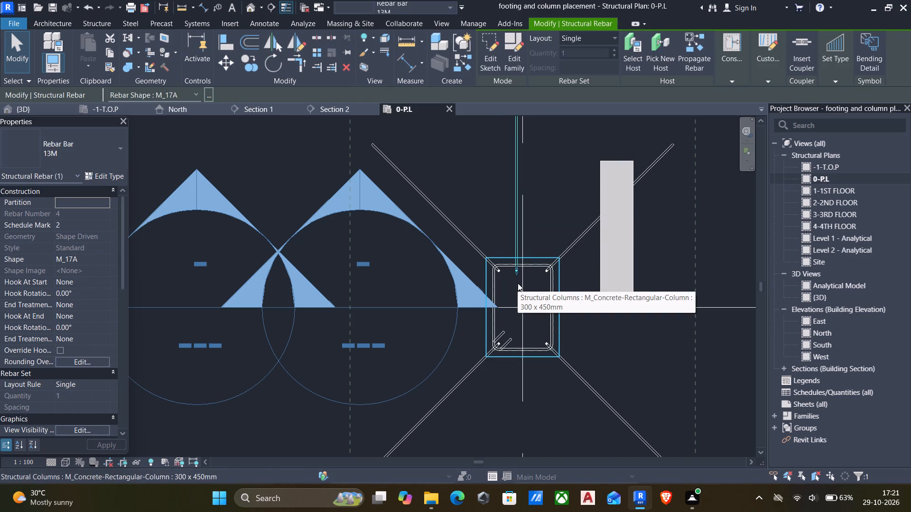
key(Left)
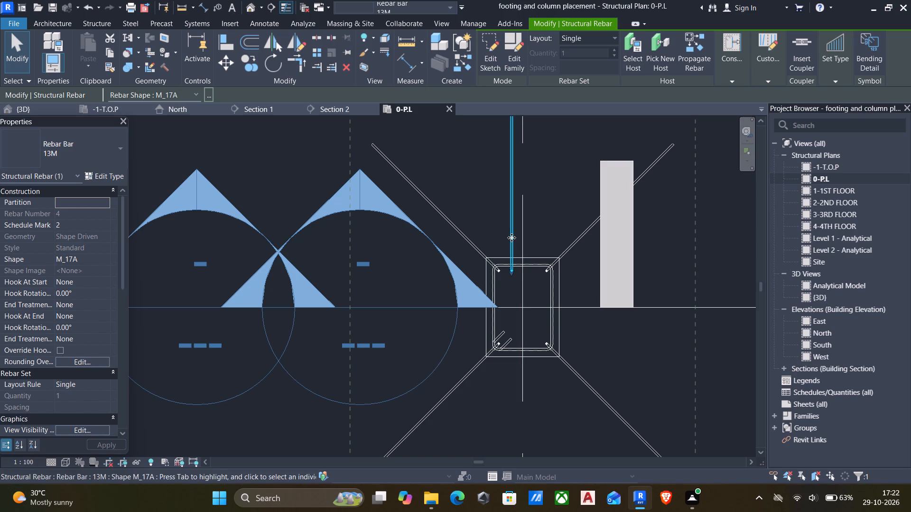
click(461, 233)
key(Escape)
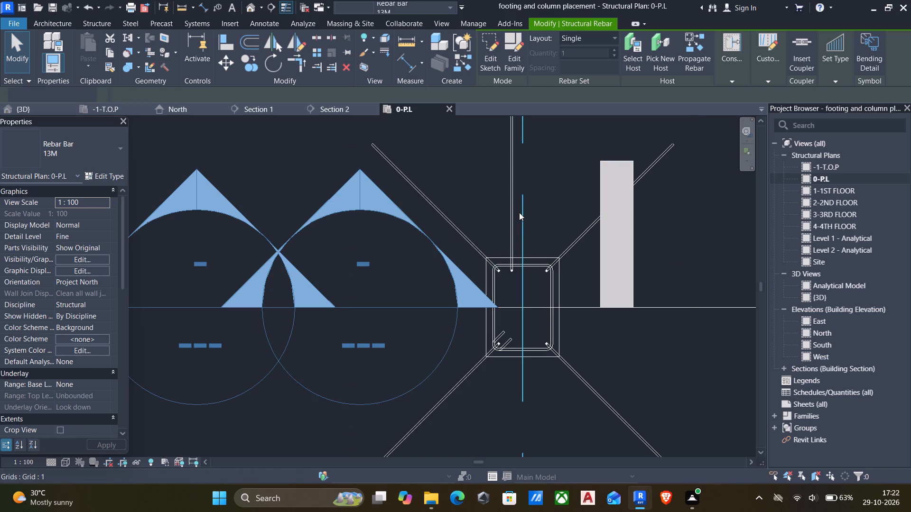
Set the layout rule of the L-shaped M_17A bar parallel to grid 1 to Fixed Number with quantity 4.
click(511, 204)
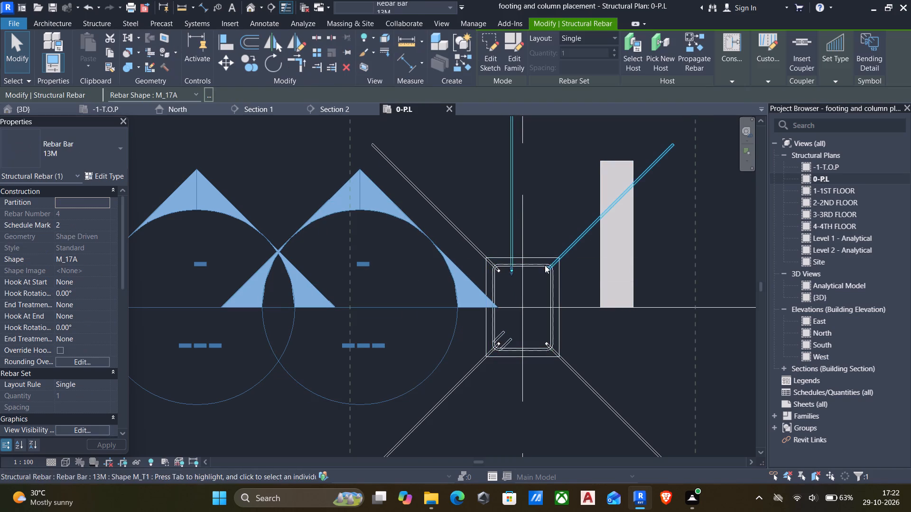
middle_drag(545, 266, 557, 310)
click(102, 384)
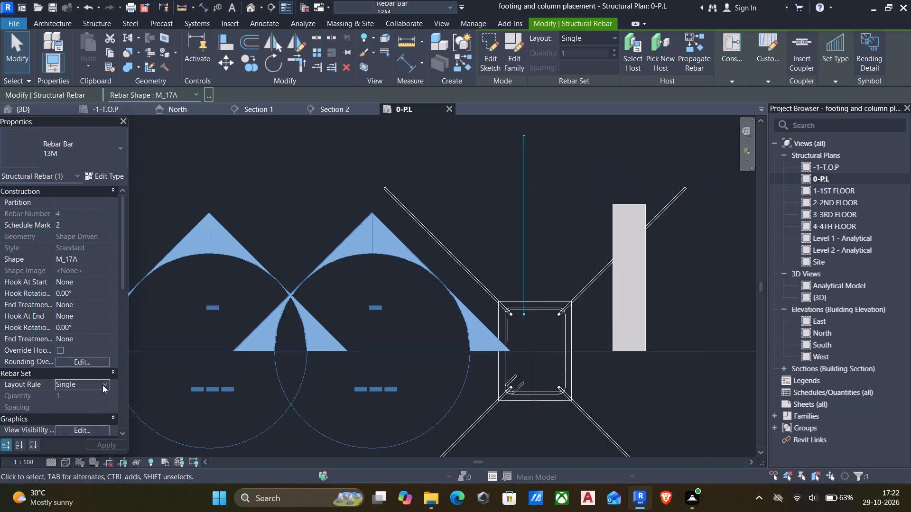
click(80, 402)
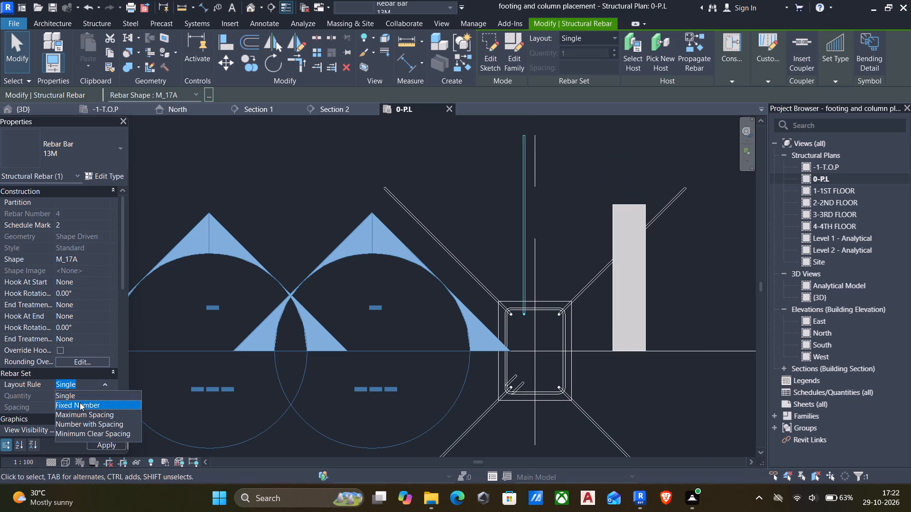
click(92, 397)
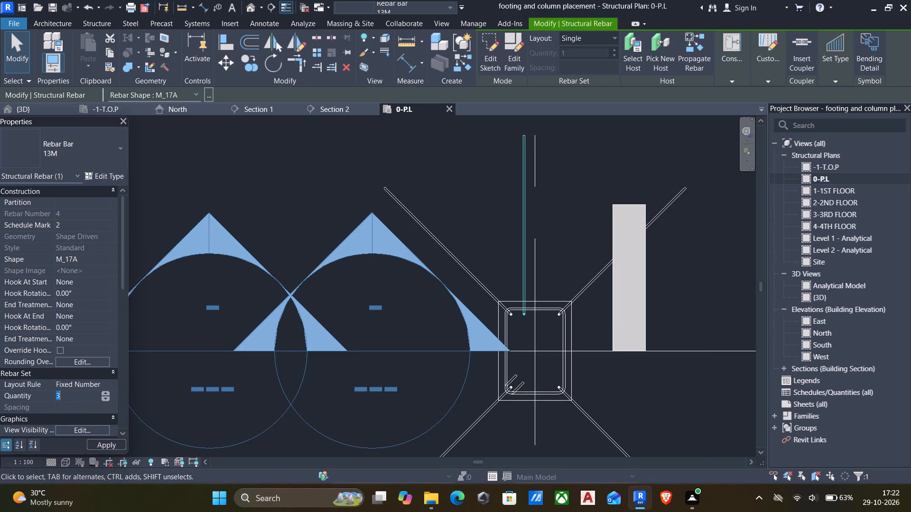
key(4)
key(Return)
click(476, 218)
Mirror a copy of the four-bar M_17A set across a horizontal axis drawn through the column's centre.
scroll(507, 227, up, 4)
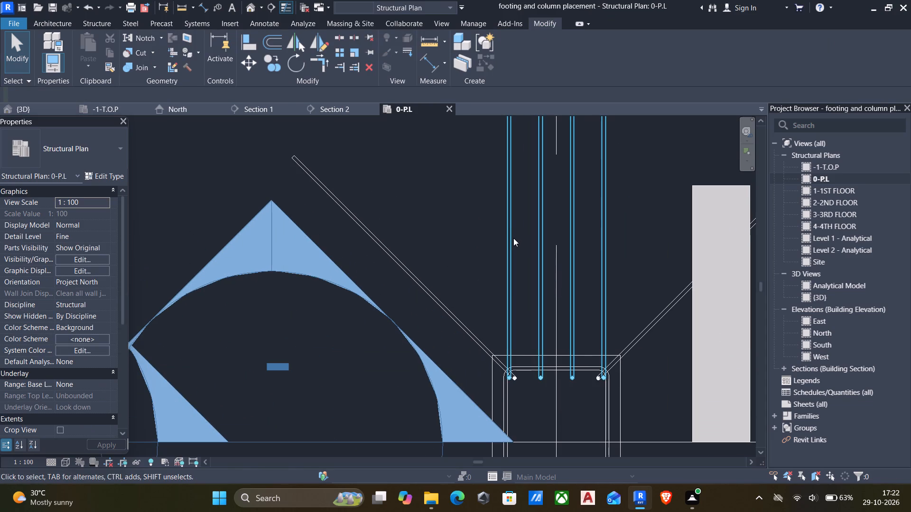
click(513, 238)
scroll(498, 283, down, 5)
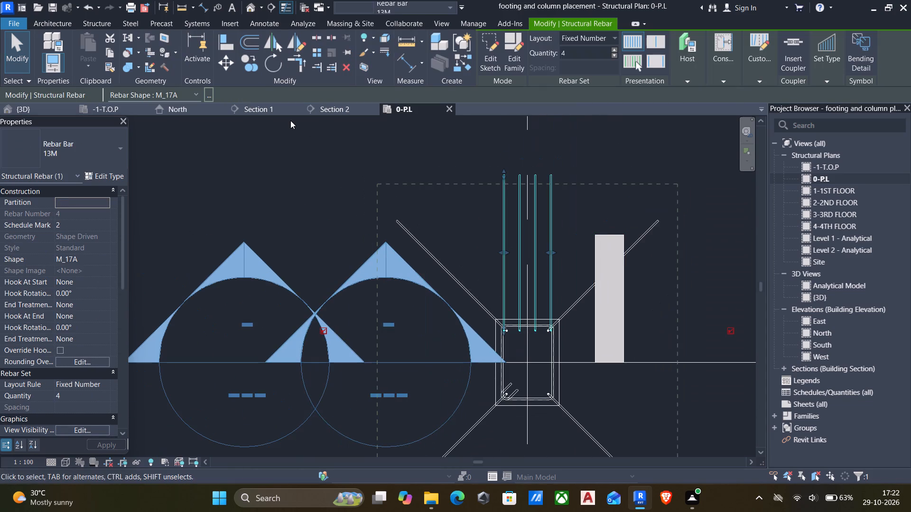
text(dm)
scroll(377, 232, down, 4)
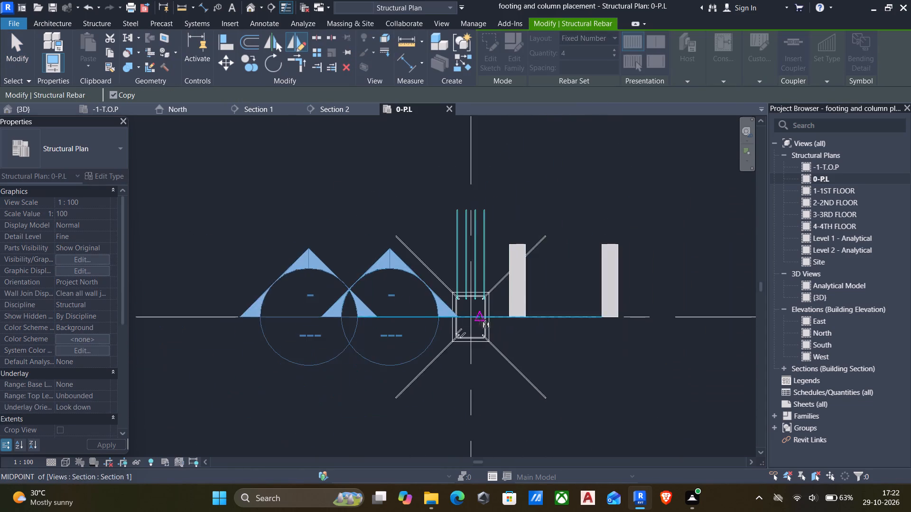
scroll(483, 320, up, 10)
click(502, 317)
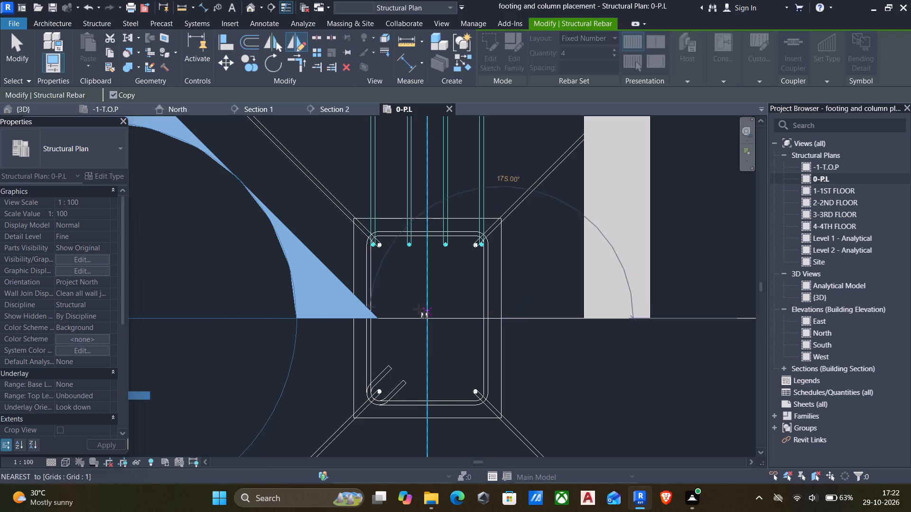
click(323, 316)
scroll(324, 313, down, 1)
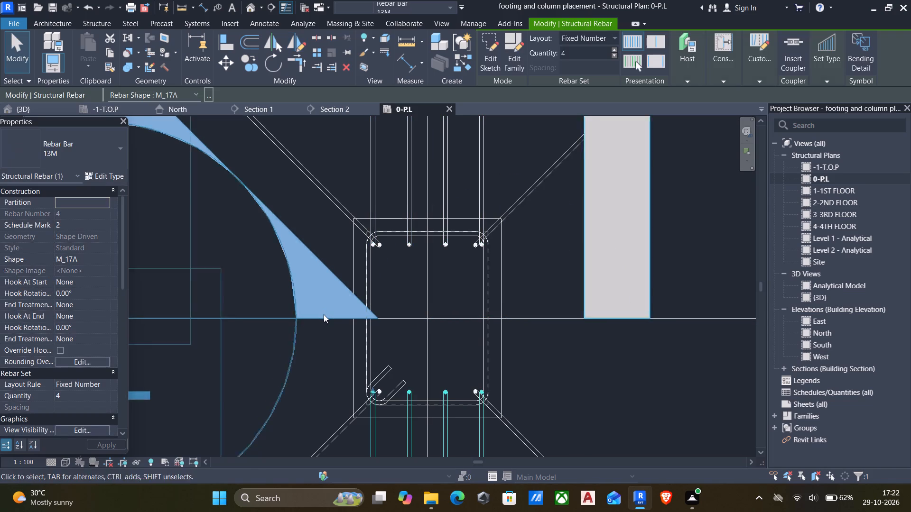
scroll(324, 314, down, 2)
key(Escape)
Pull in both ends of the mirrored lower bar set so its outer bars sit just inside the lower corner bars.
middle_drag(391, 347, 454, 329)
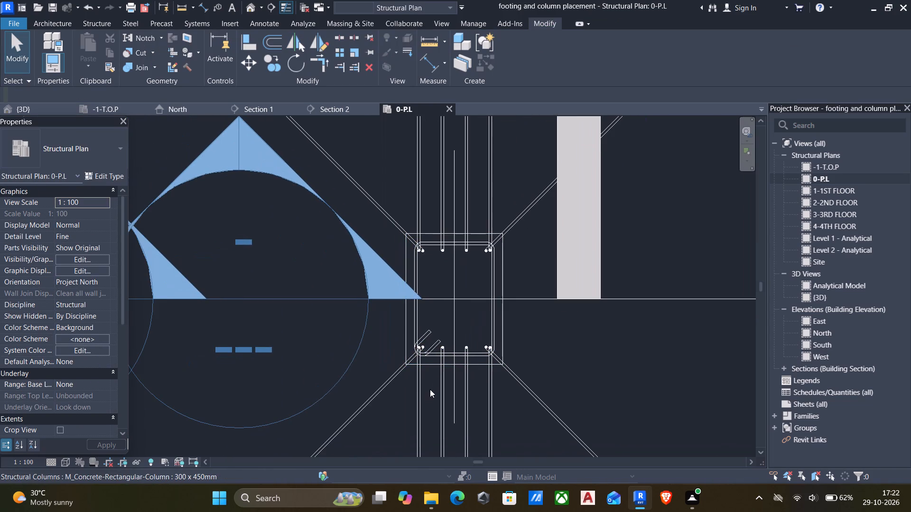
click(420, 396)
scroll(418, 402, up, 4)
scroll(419, 402, down, 1)
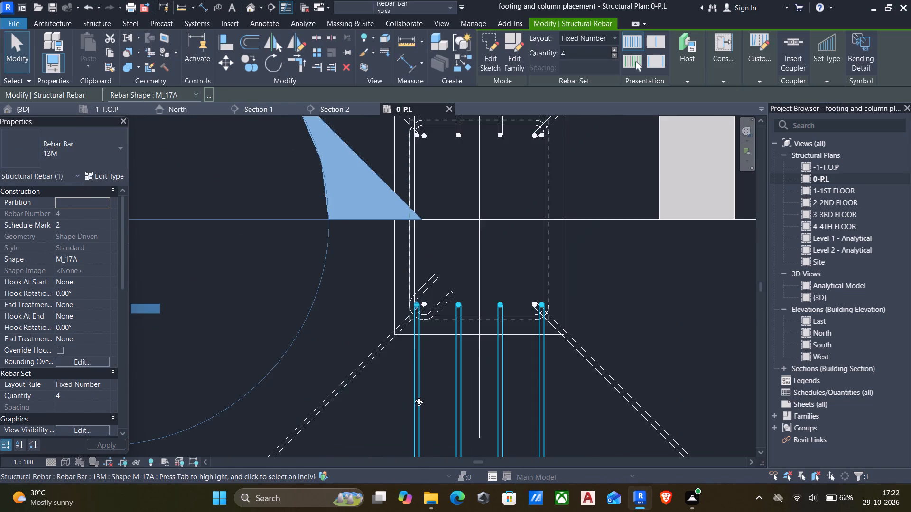
scroll(419, 402, down, 5)
middle_drag(431, 396, 460, 340)
scroll(451, 401, up, 5)
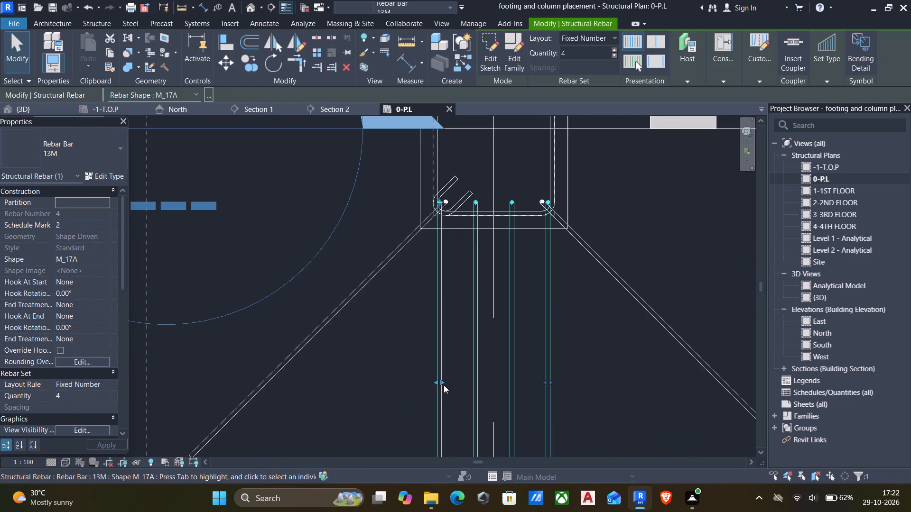
drag(444, 382, 453, 384)
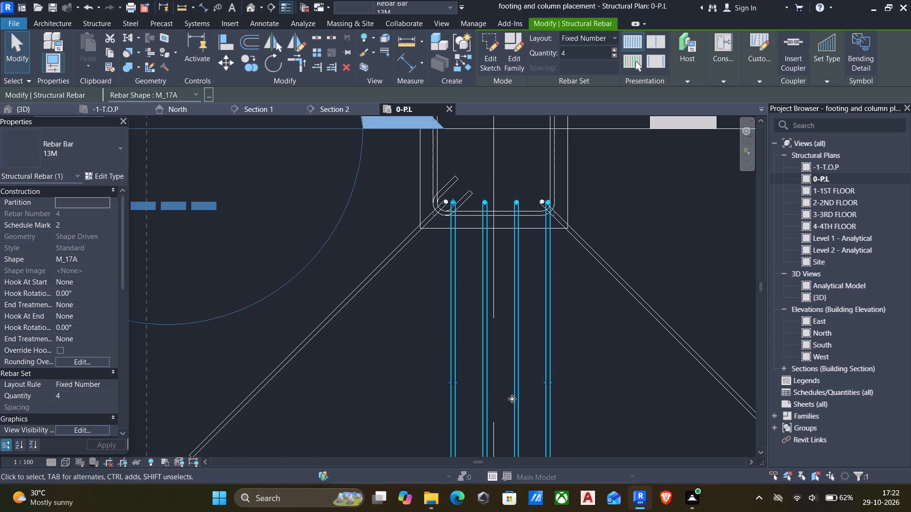
click(541, 382)
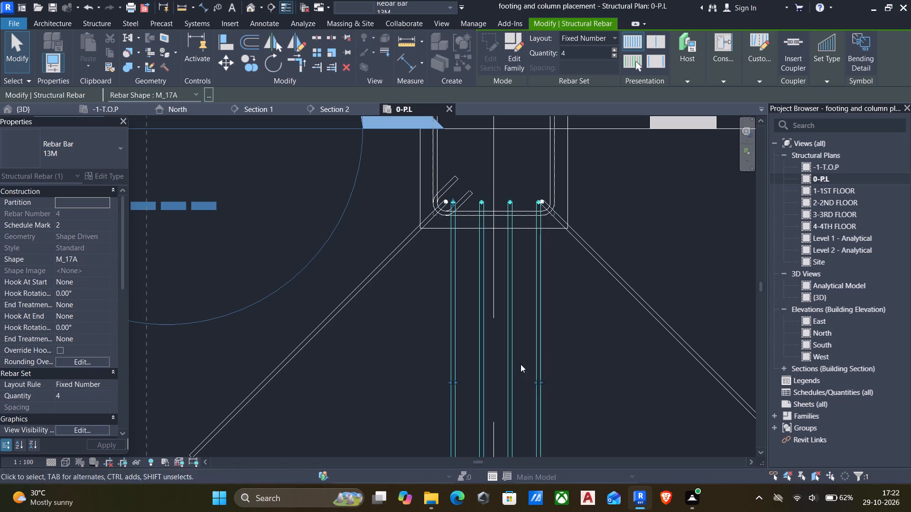
Pull in both ends of the upper four-bar set so its outer bars sit just inside the upper corner bars.
middle_drag(460, 334, 479, 417)
scroll(474, 372, down, 3)
click(465, 185)
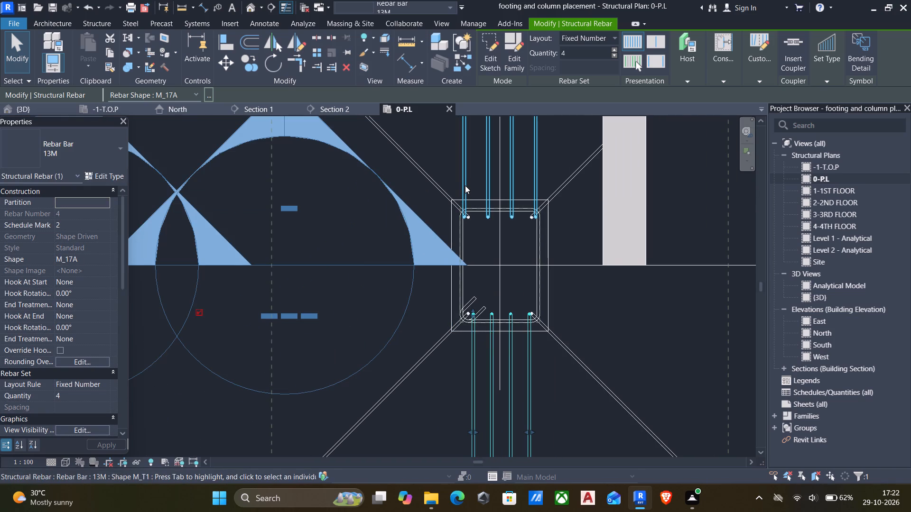
middle_drag(470, 174, 475, 270)
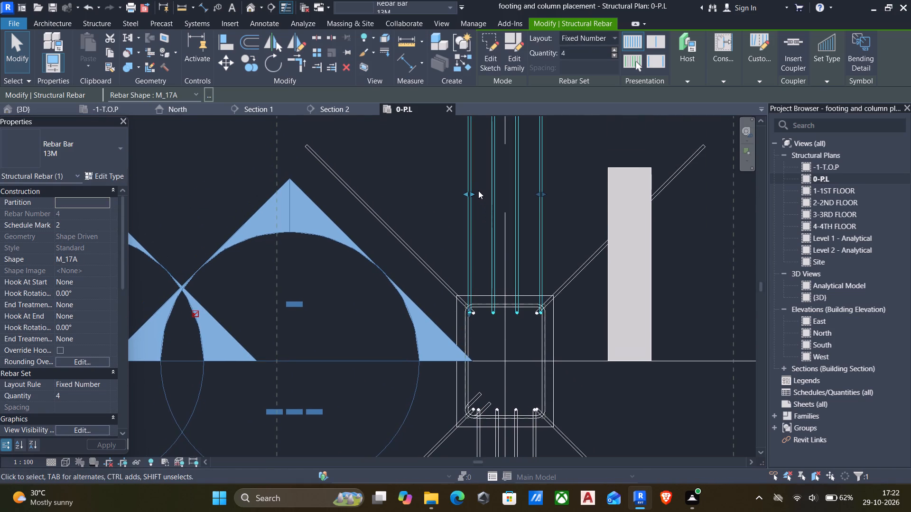
click(474, 192)
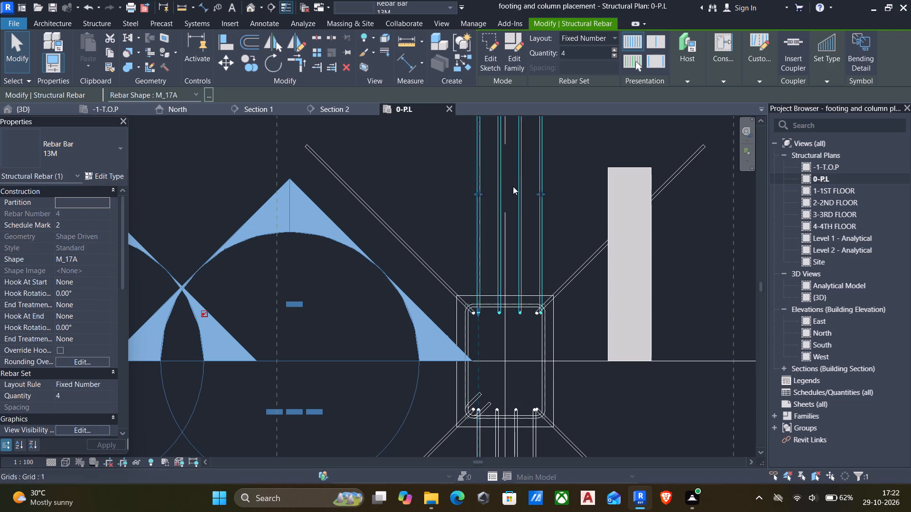
click(537, 193)
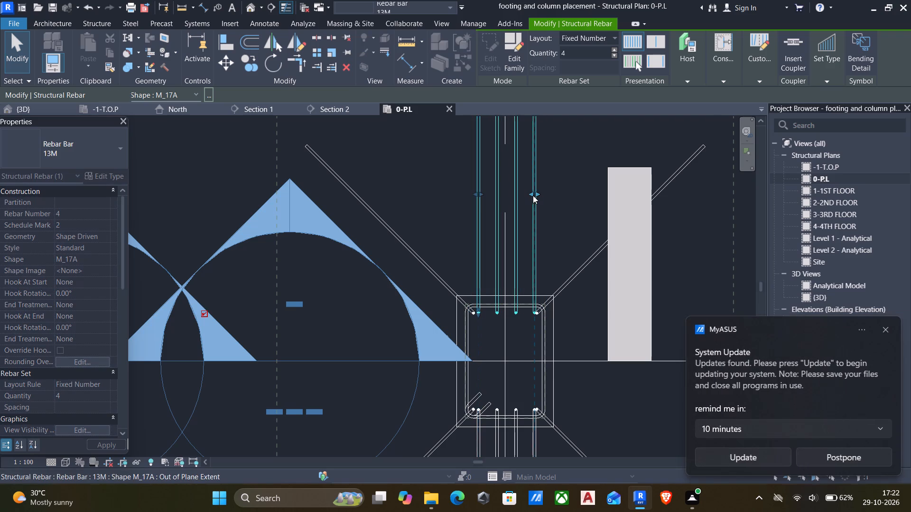
middle_drag(514, 319, 517, 299)
key(Escape)
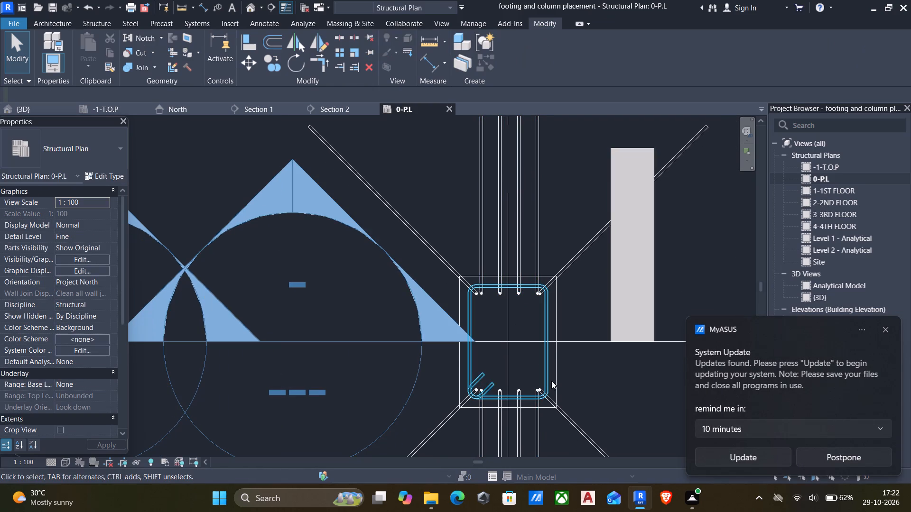
Open the 3D view and examine the reinforcement of the grid 1 column and its footing.
click(539, 429)
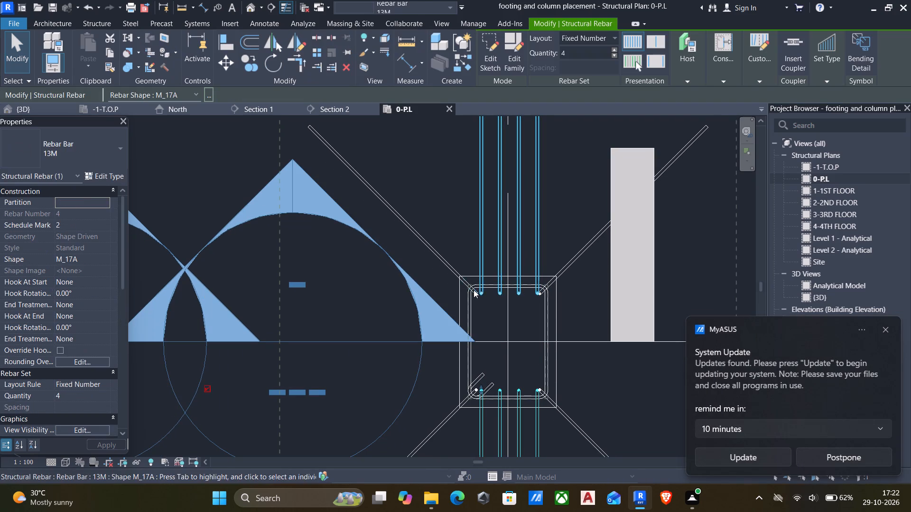
middle_drag(469, 291, 451, 295)
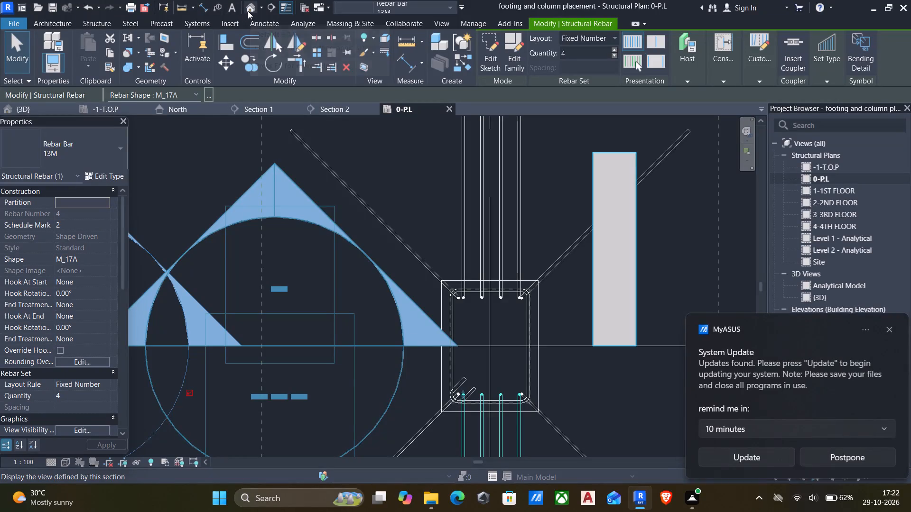
click(248, 11)
middle_drag(437, 315, 406, 269)
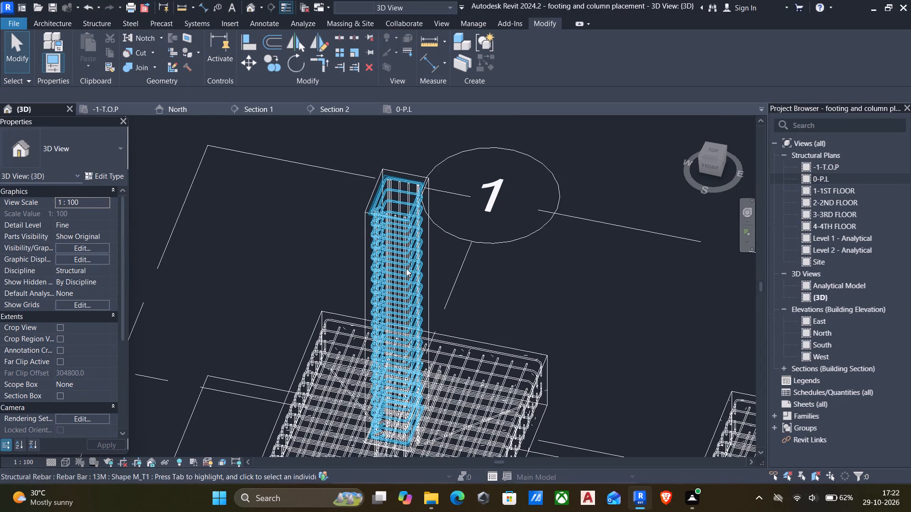
shift+middle_drag(406, 268, 446, 283)
scroll(446, 283, down, 3)
middle_drag(601, 203, 694, 186)
middle_drag(193, 258, 199, 250)
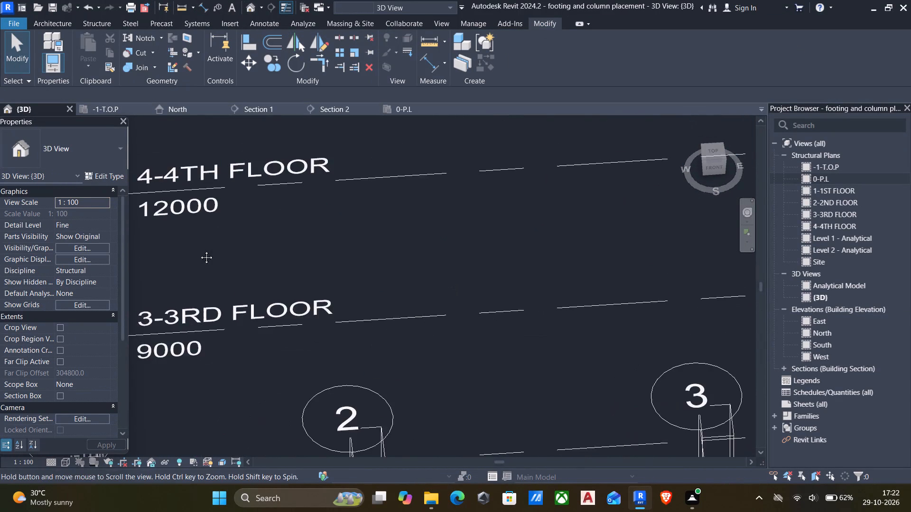
middle_drag(199, 250, 411, 155)
scroll(230, 373, down, 1)
middle_drag(233, 364, 309, 219)
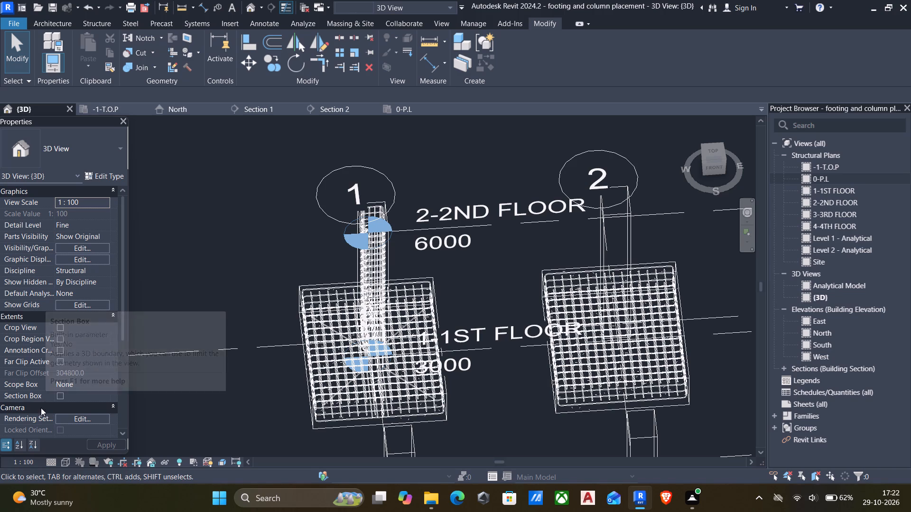
scroll(35, 406, up, 4)
scroll(363, 253, up, 5)
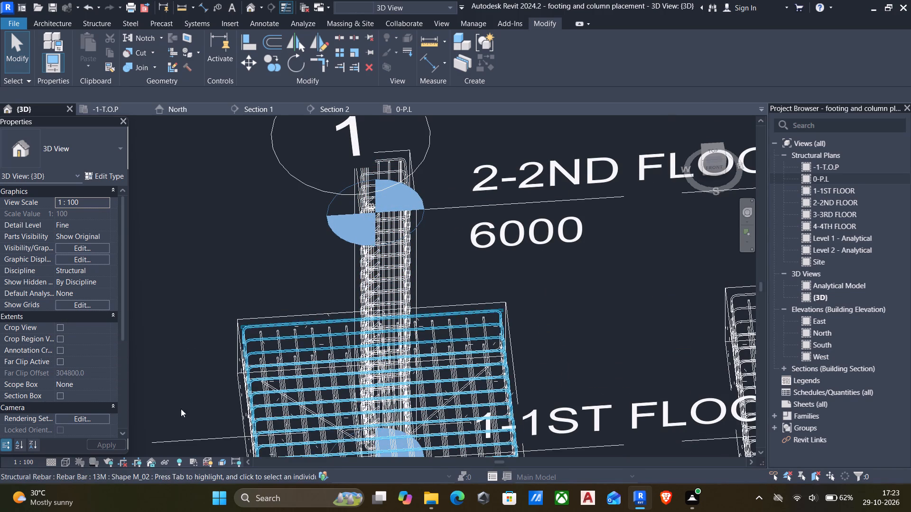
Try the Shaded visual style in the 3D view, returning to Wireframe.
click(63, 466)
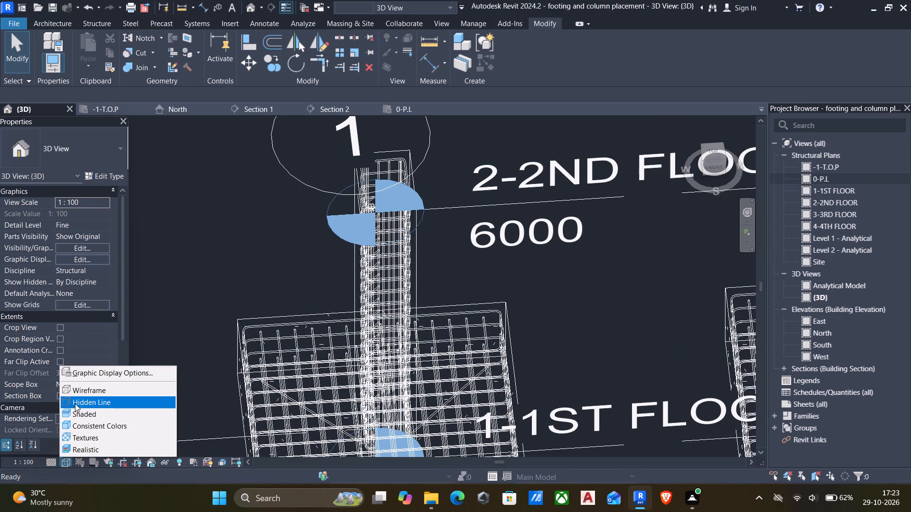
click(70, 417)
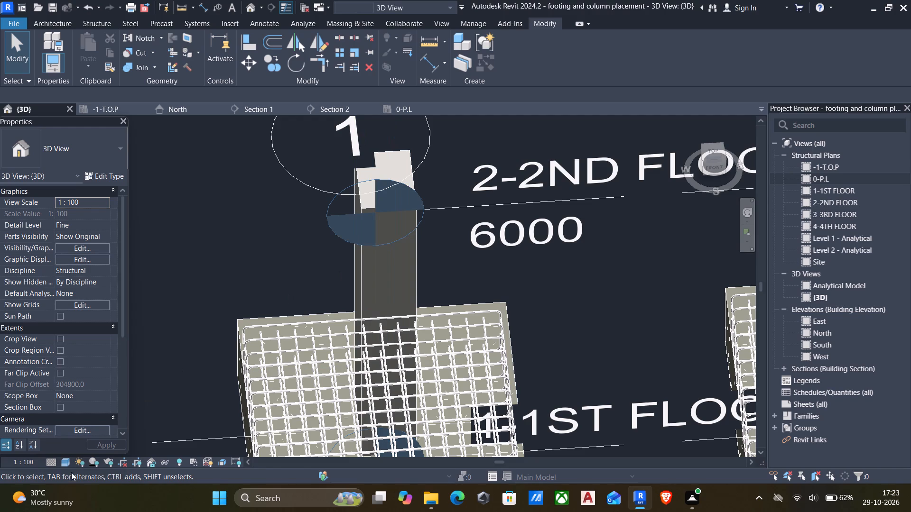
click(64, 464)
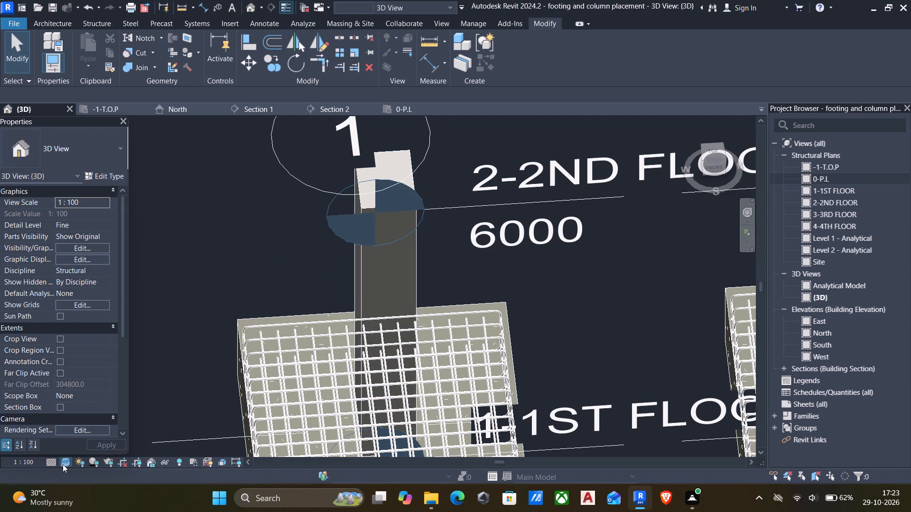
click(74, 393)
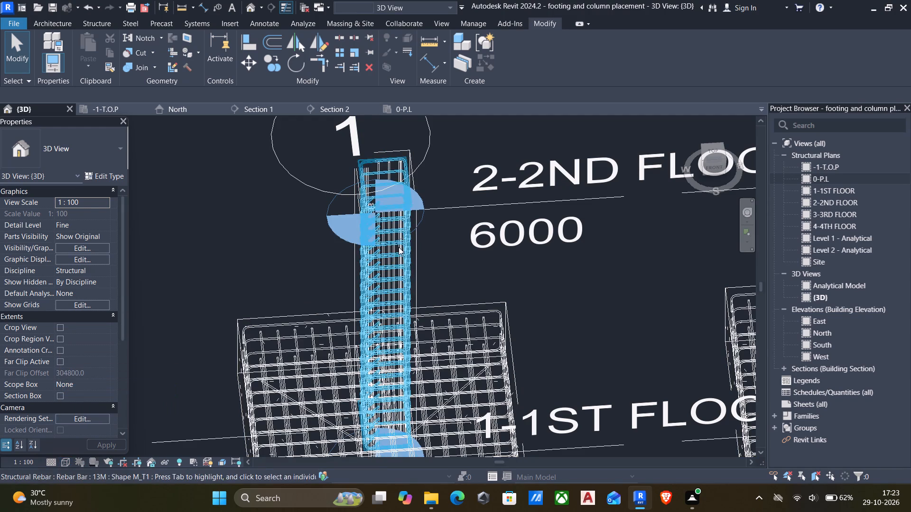
Make a four-bar M_17A set inside the grid 1 column unobscured in the {3D} view through its view visibility states.
scroll(387, 169, up, 2)
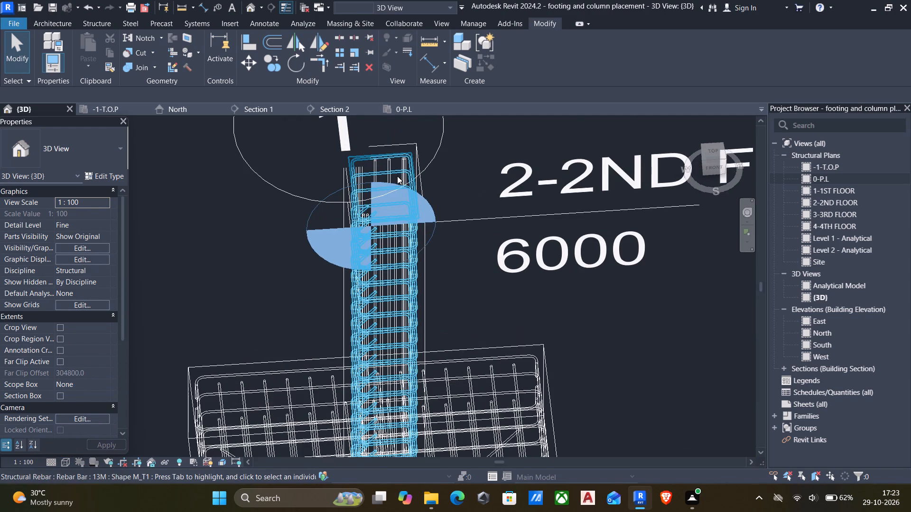
click(388, 167)
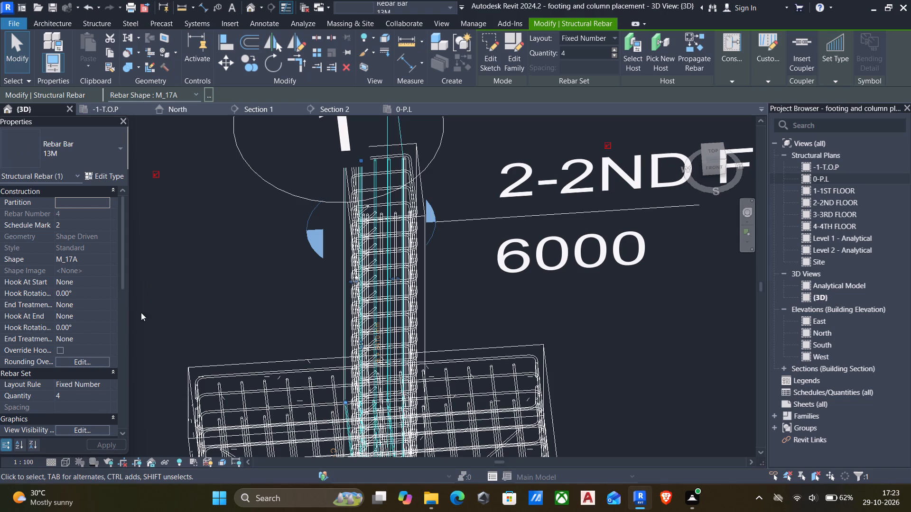
scroll(44, 404, down, 4)
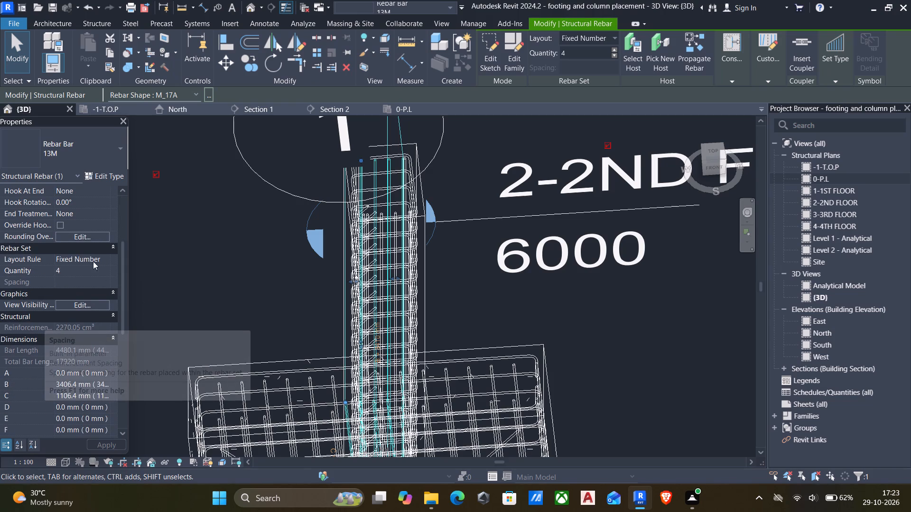
click(92, 306)
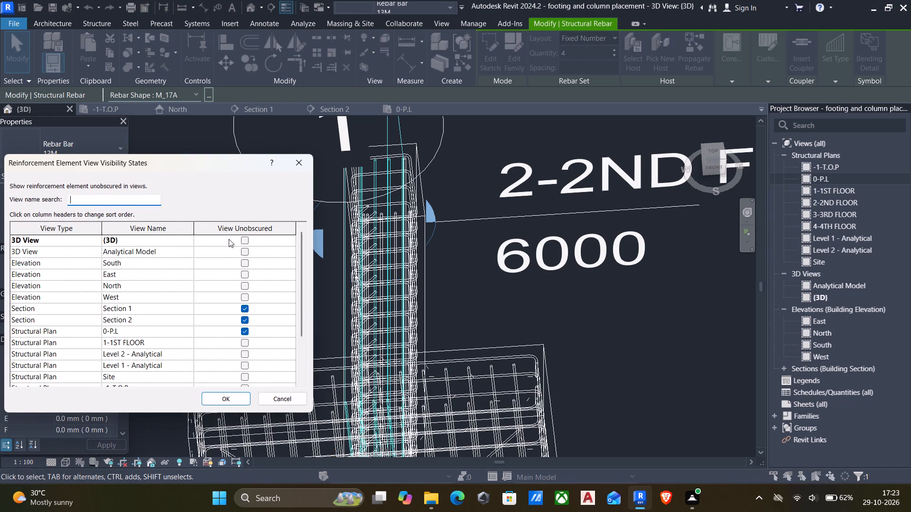
click(242, 238)
click(232, 402)
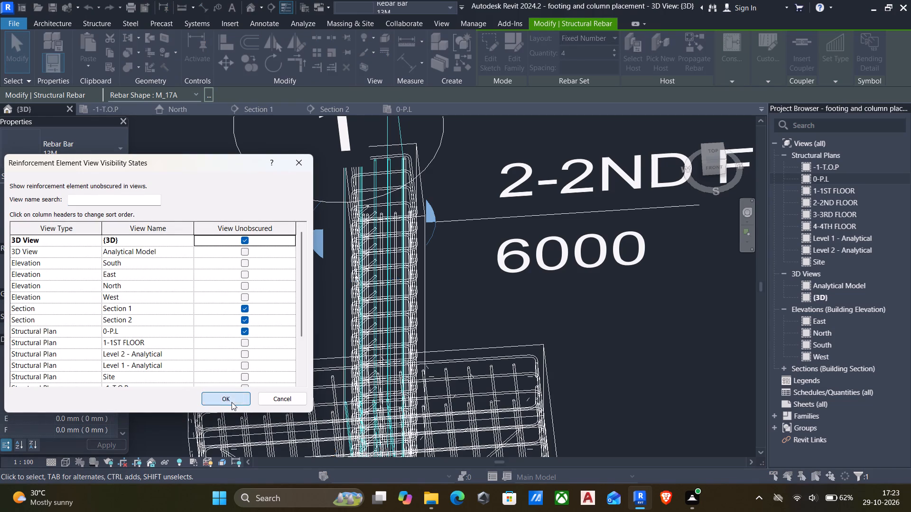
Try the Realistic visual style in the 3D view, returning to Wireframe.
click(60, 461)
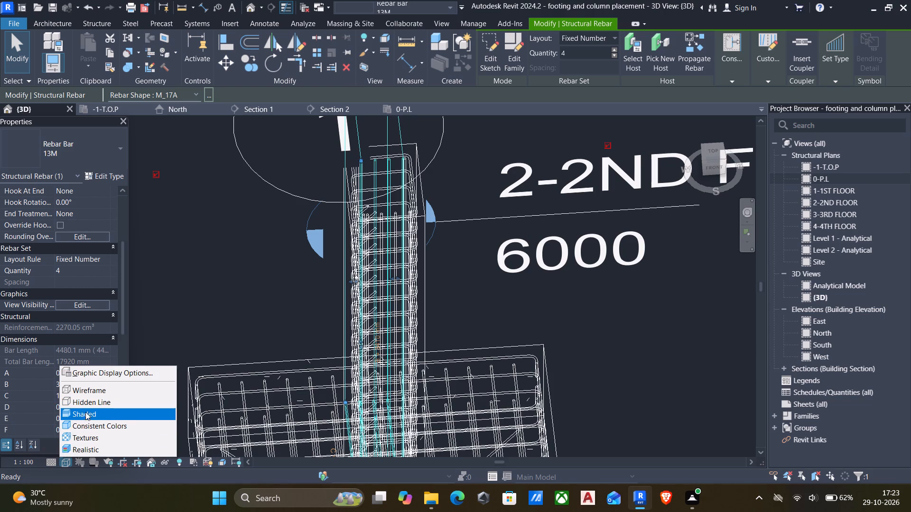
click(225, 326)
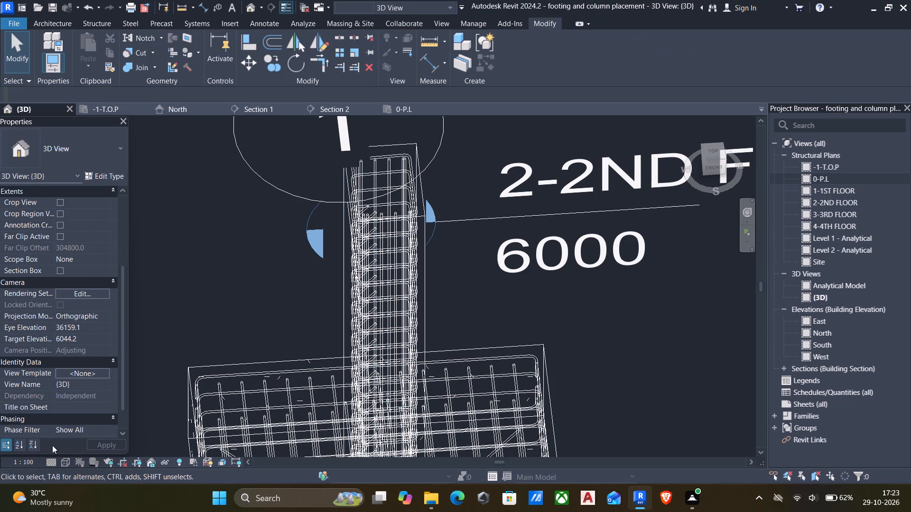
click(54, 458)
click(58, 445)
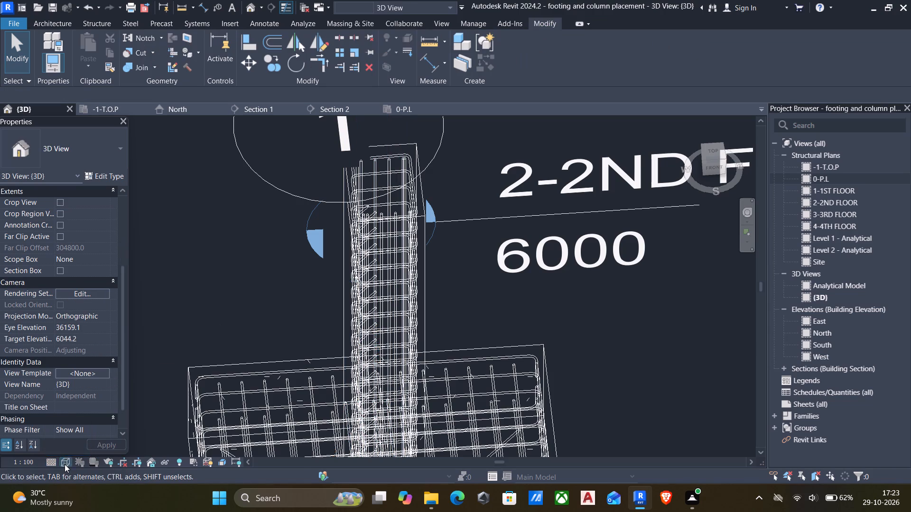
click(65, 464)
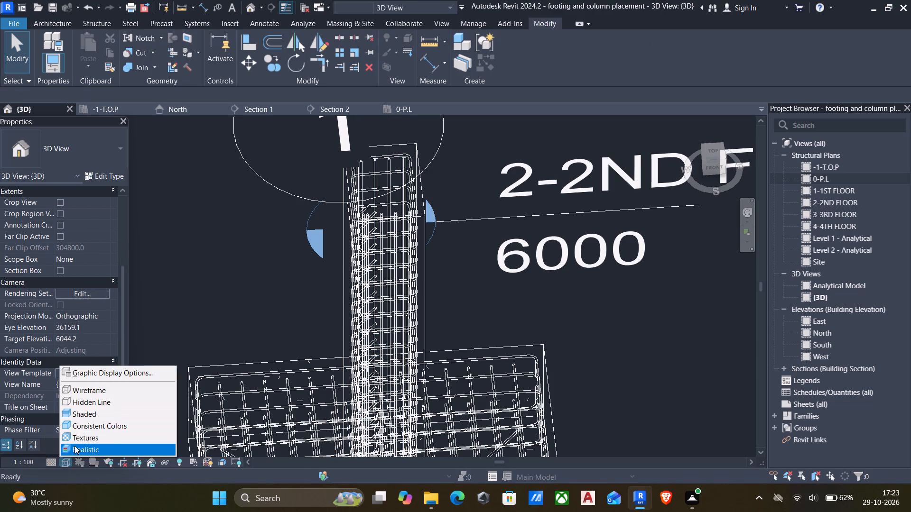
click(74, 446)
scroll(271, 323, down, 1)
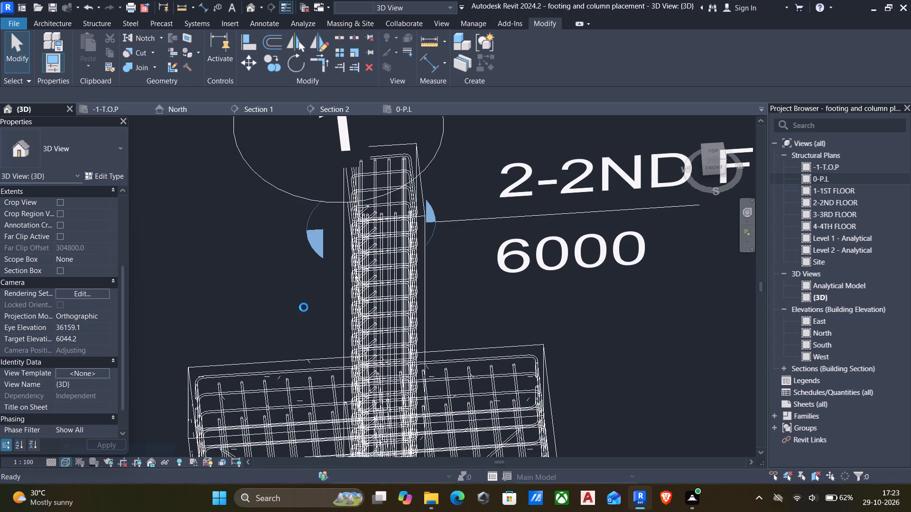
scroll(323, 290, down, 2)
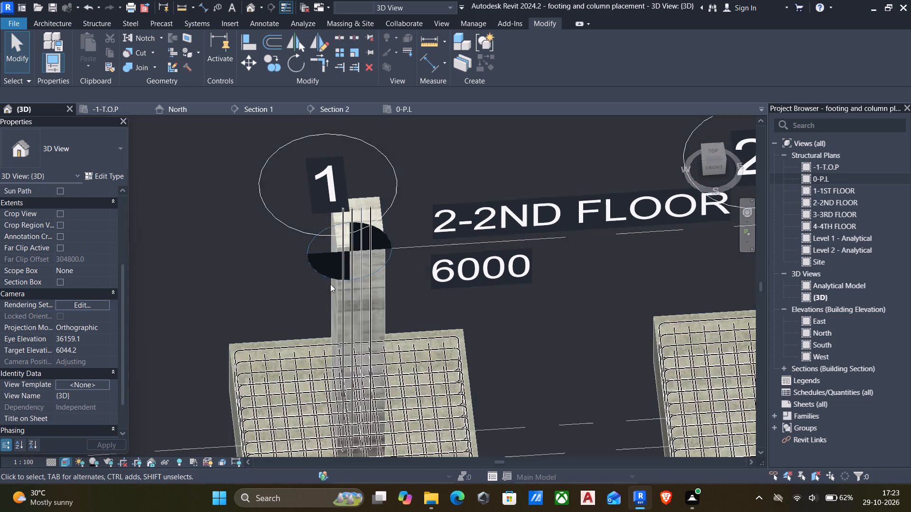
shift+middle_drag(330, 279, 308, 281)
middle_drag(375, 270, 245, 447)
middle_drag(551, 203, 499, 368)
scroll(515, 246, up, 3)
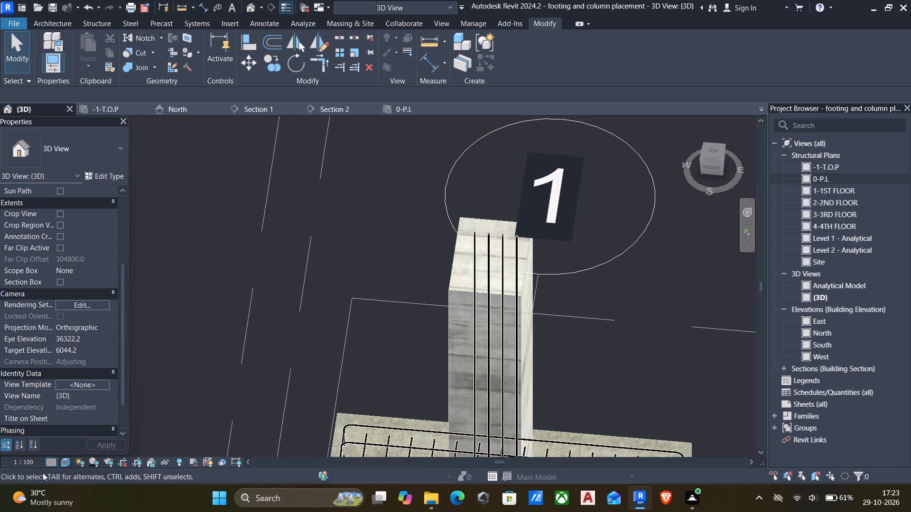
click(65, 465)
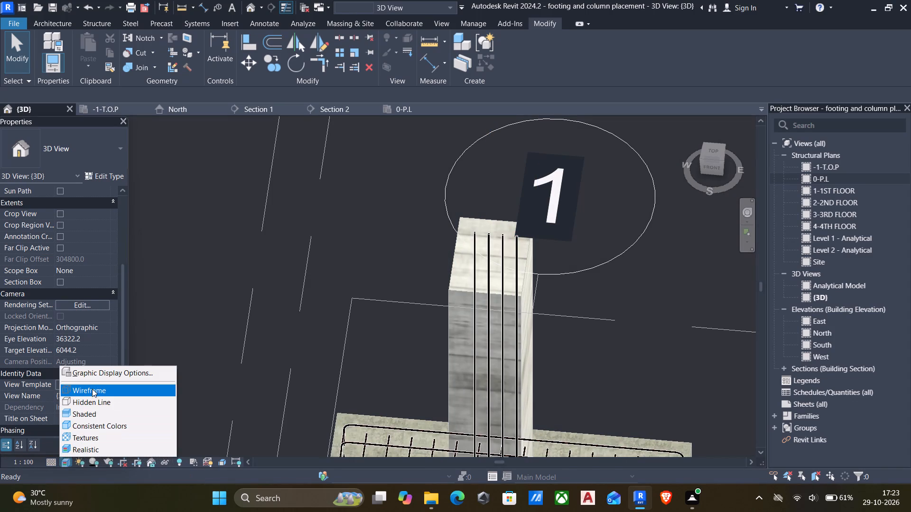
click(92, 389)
Examine the vertical M_17A bars and ties at the top of the grid 1 column in 3D.
scroll(549, 256, up, 4)
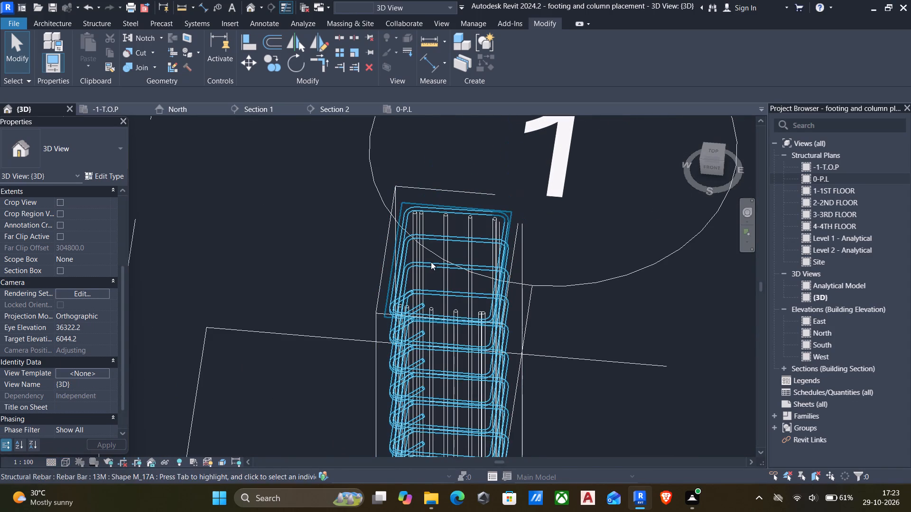
scroll(493, 252, up, 4)
scroll(513, 237, down, 2)
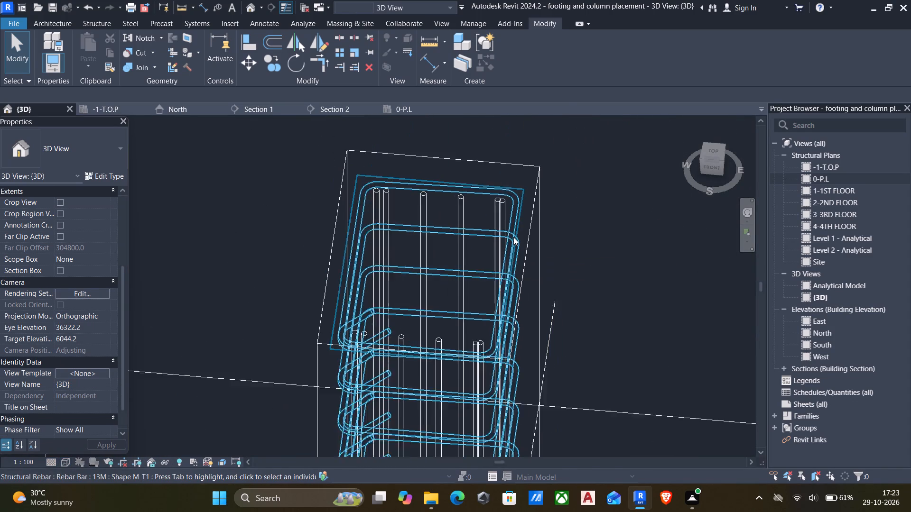
scroll(513, 237, down, 1)
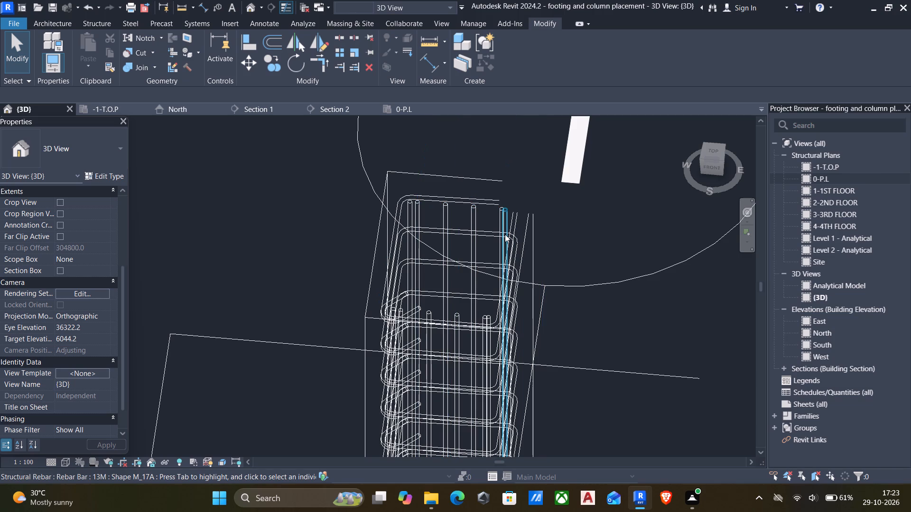
click(505, 234)
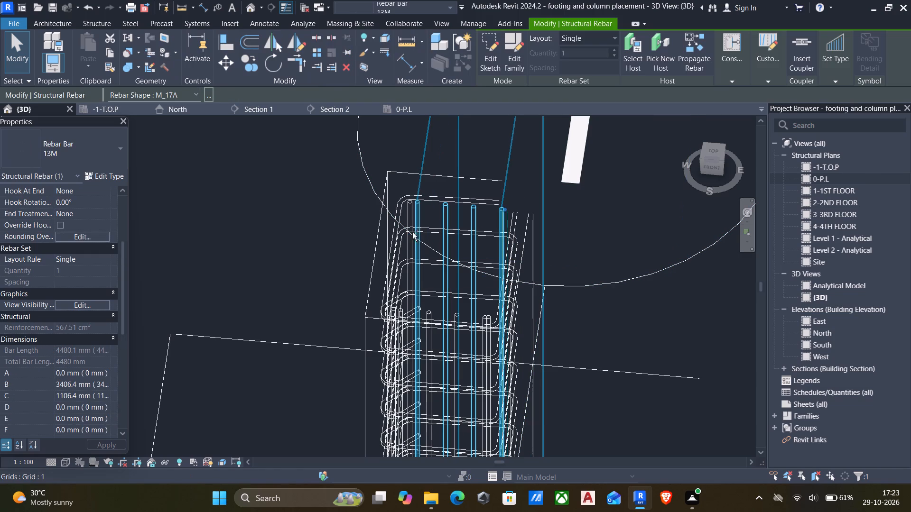
ctrl+click(428, 310)
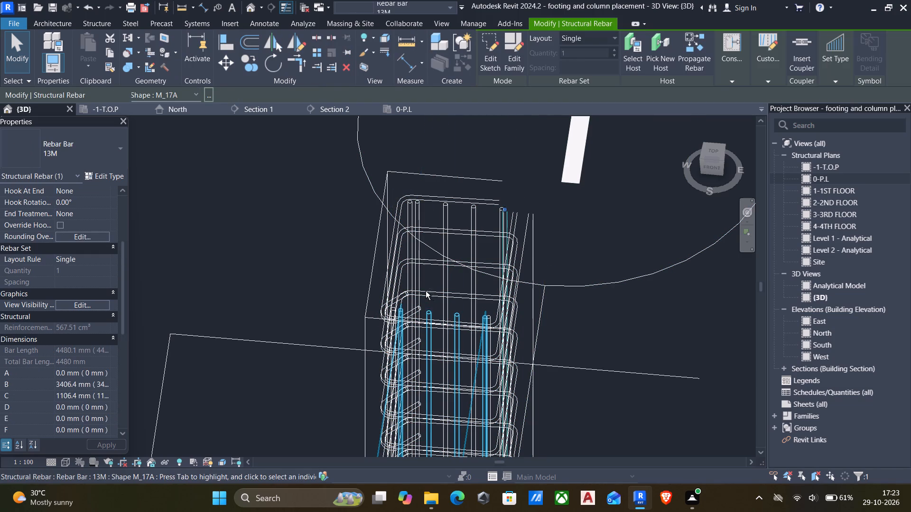
middle_drag(420, 279, 410, 314)
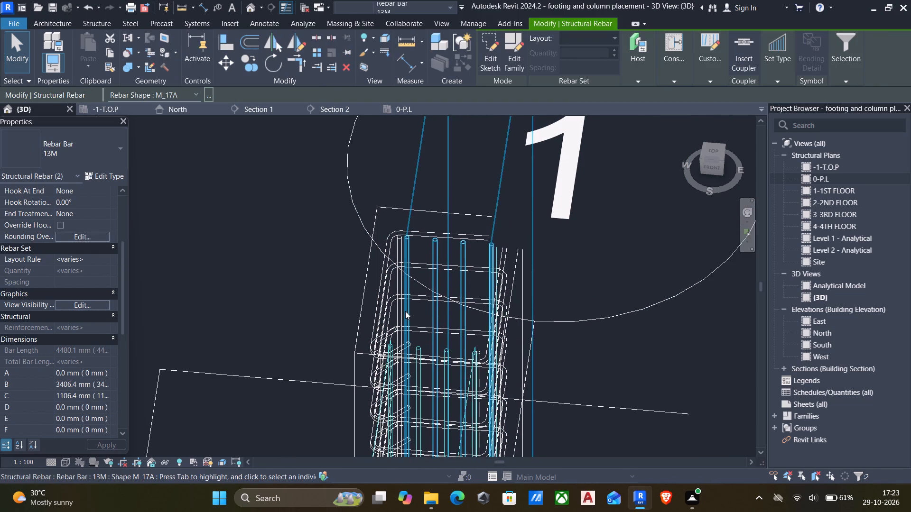
scroll(405, 308, down, 5)
shift+middle_drag(393, 295, 372, 303)
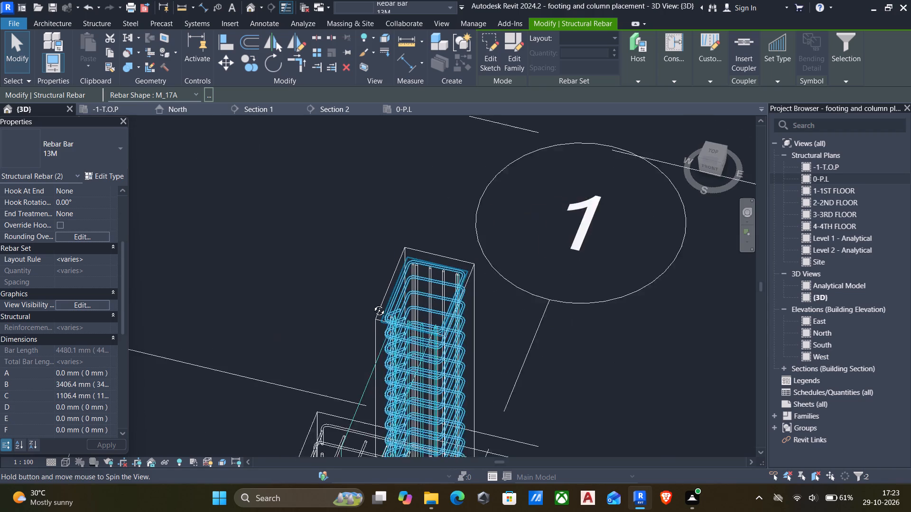
shift+middle_drag(372, 303, 340, 375)
middle_drag(354, 355, 383, 269)
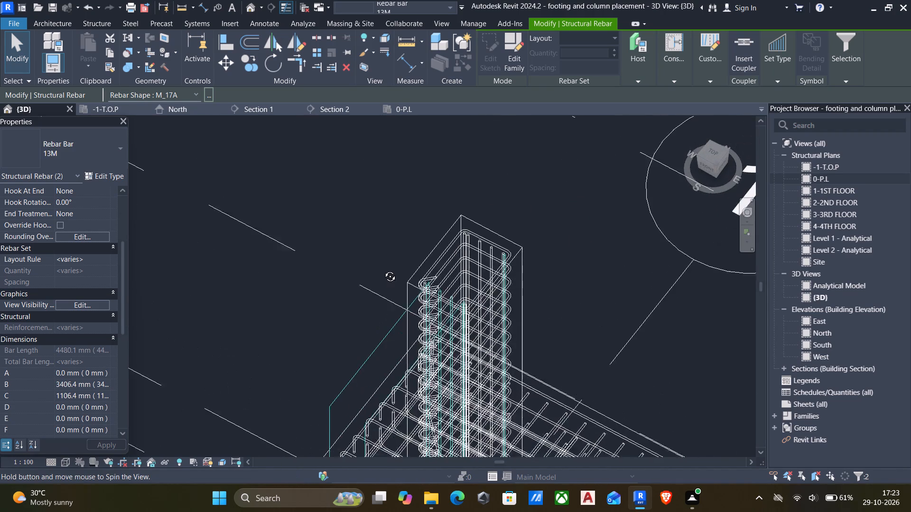
middle_drag(383, 269, 328, 237)
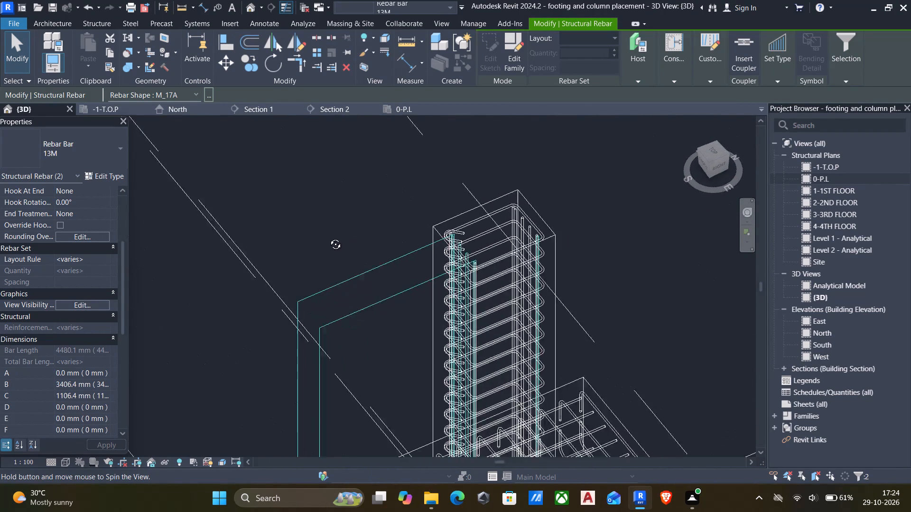
middle_drag(328, 237, 299, 247)
scroll(539, 281, up, 4)
key(Escape)
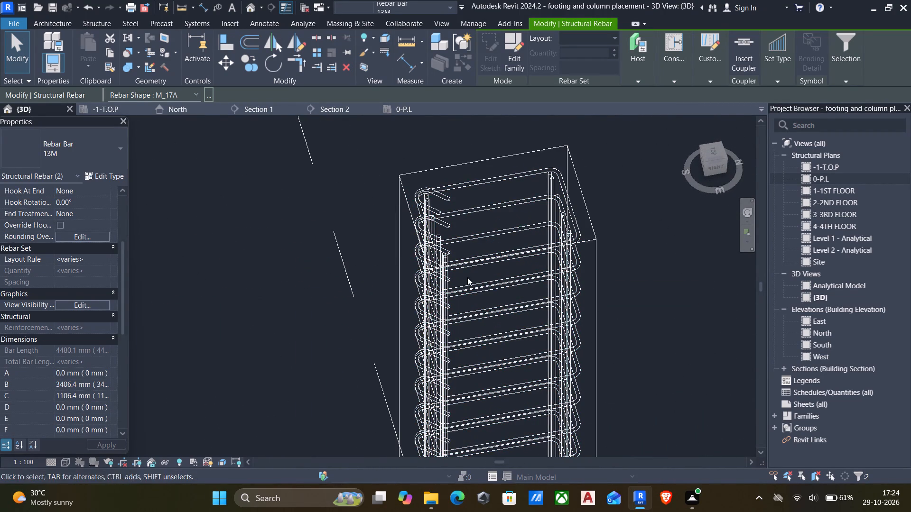
Examine how the grid 1 column reinforcement runs down into the footing mesh, from the side and from above.
middle_drag(443, 268, 390, 276)
scroll(372, 279, down, 3)
shift+middle_drag(381, 273, 356, 277)
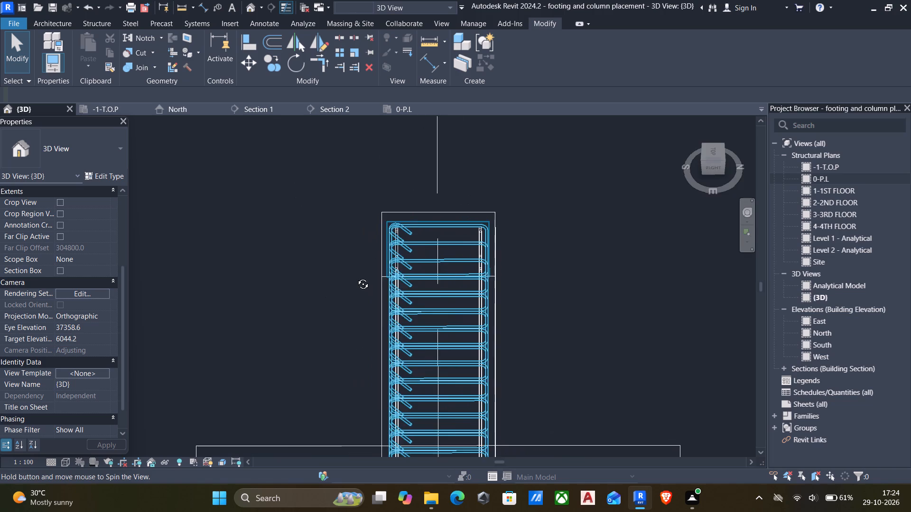
shift+middle_drag(356, 277, 381, 186)
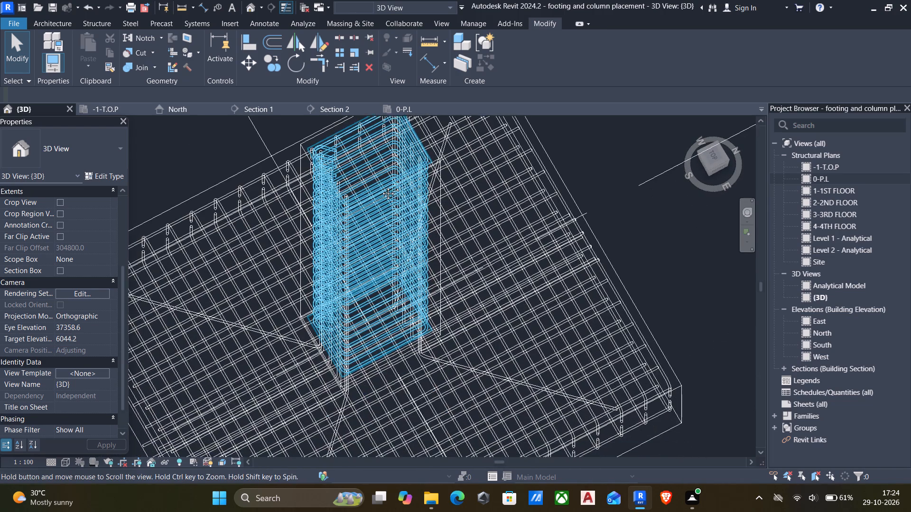
shift+middle_drag(381, 186, 380, 185)
middle_drag(339, 186, 324, 162)
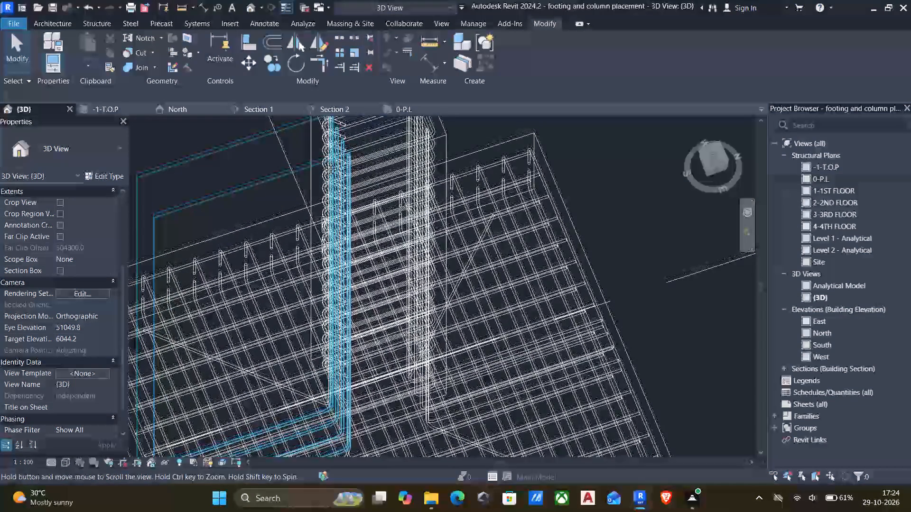
middle_drag(324, 162, 335, 200)
scroll(297, 214, down, 4)
scroll(367, 379, up, 2)
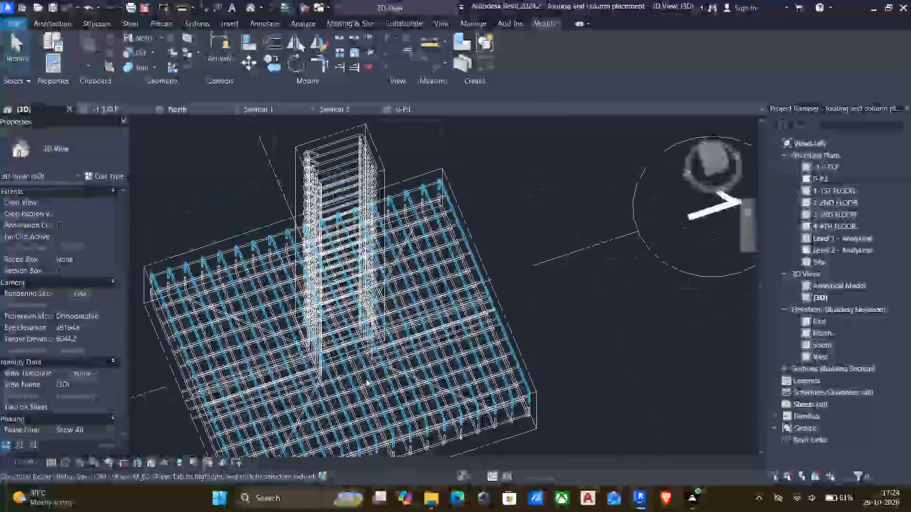
scroll(366, 379, up, 3)
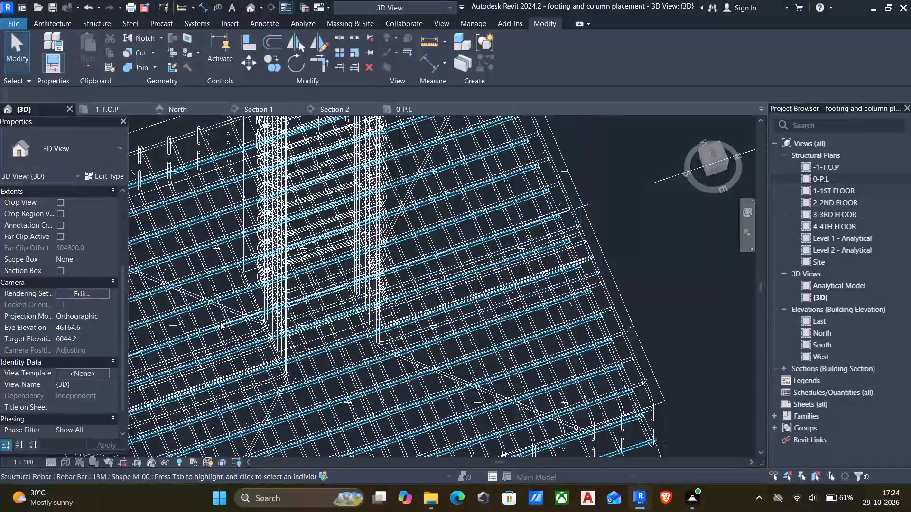
middle_drag(267, 366, 439, 245)
scroll(427, 245, down, 6)
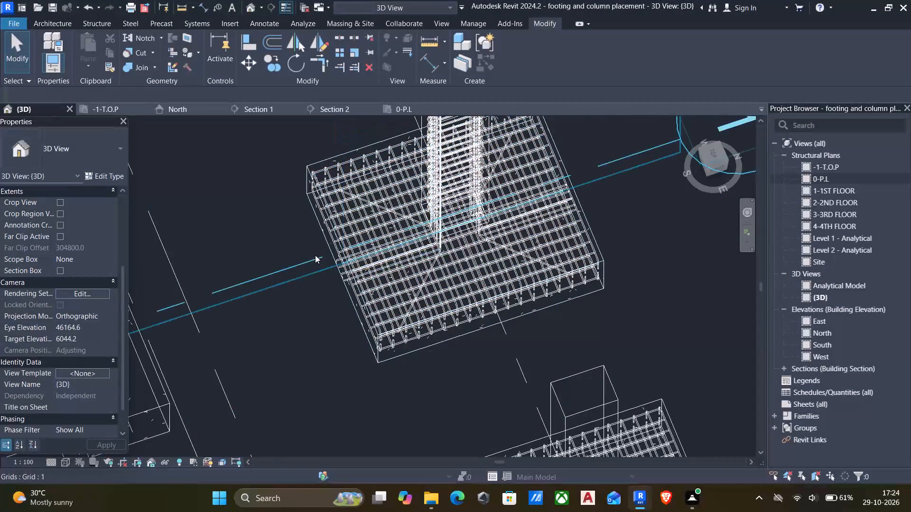
middle_drag(314, 256, 308, 302)
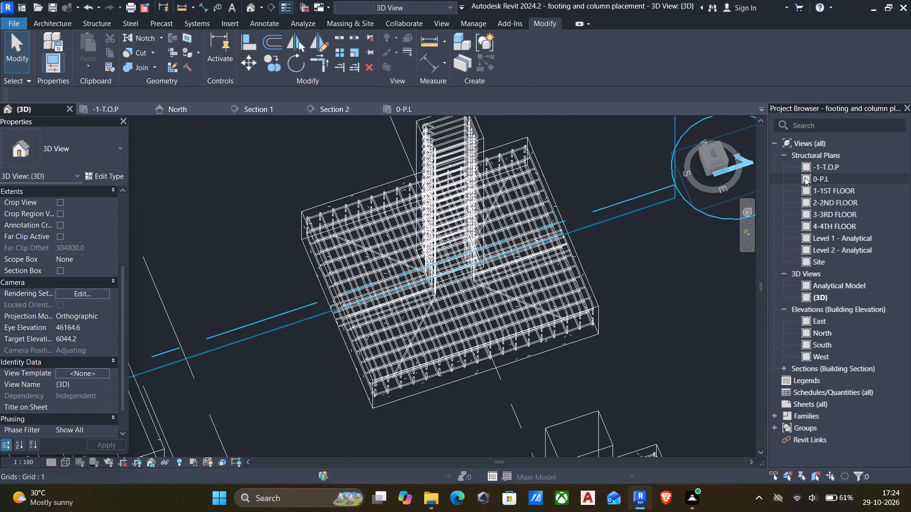
Open the 0-P.L structural plan showing the column with its bar sets.
double_click(805, 177)
scroll(482, 243, down, 6)
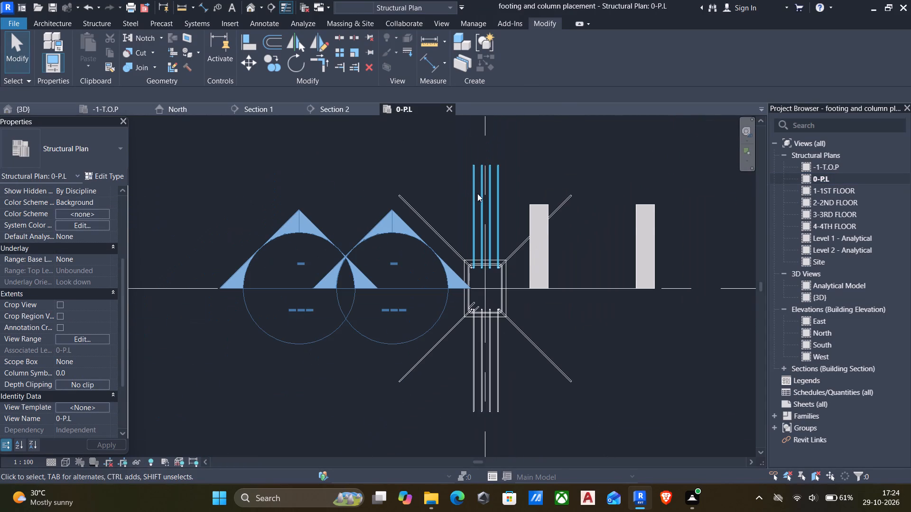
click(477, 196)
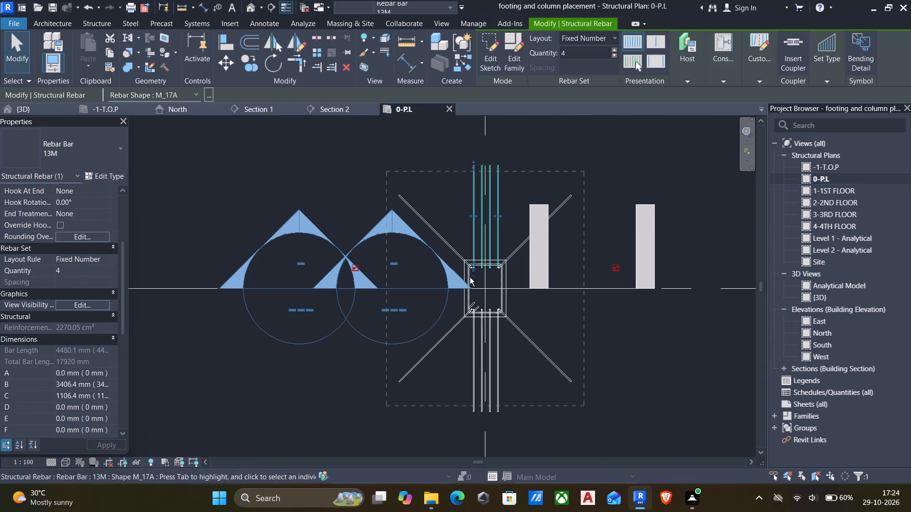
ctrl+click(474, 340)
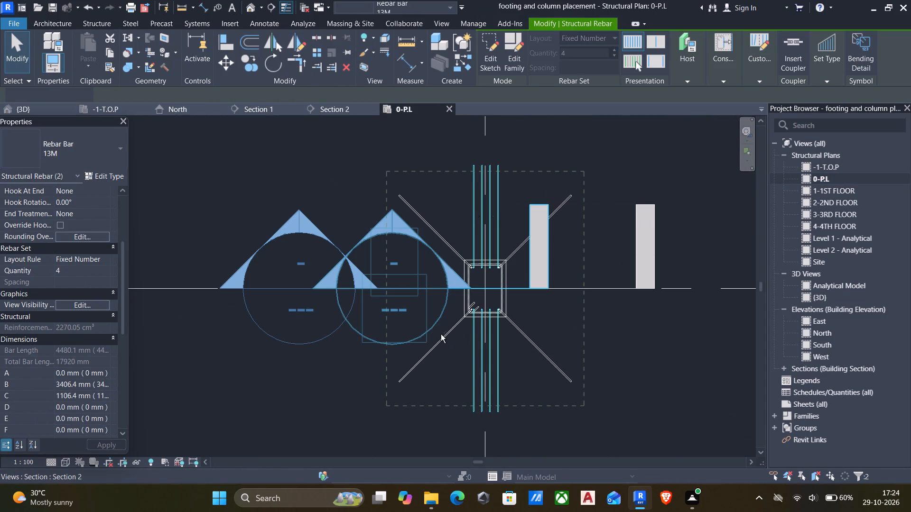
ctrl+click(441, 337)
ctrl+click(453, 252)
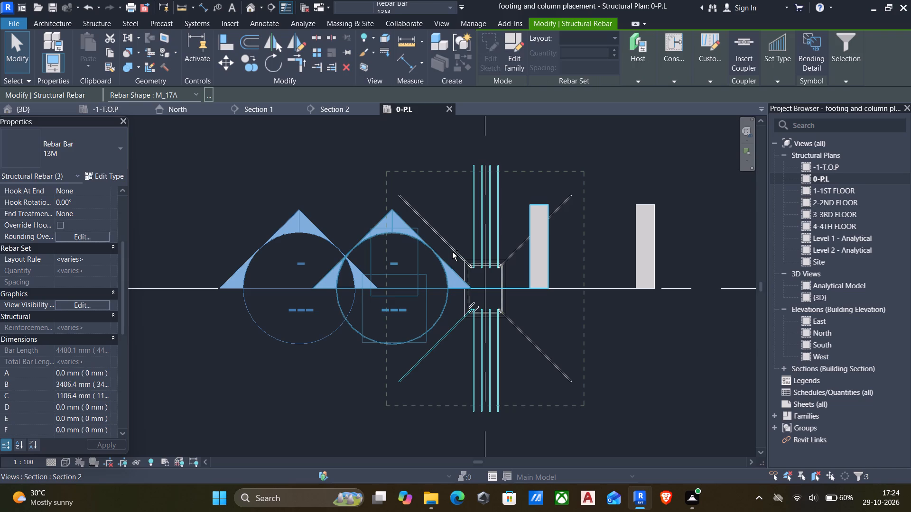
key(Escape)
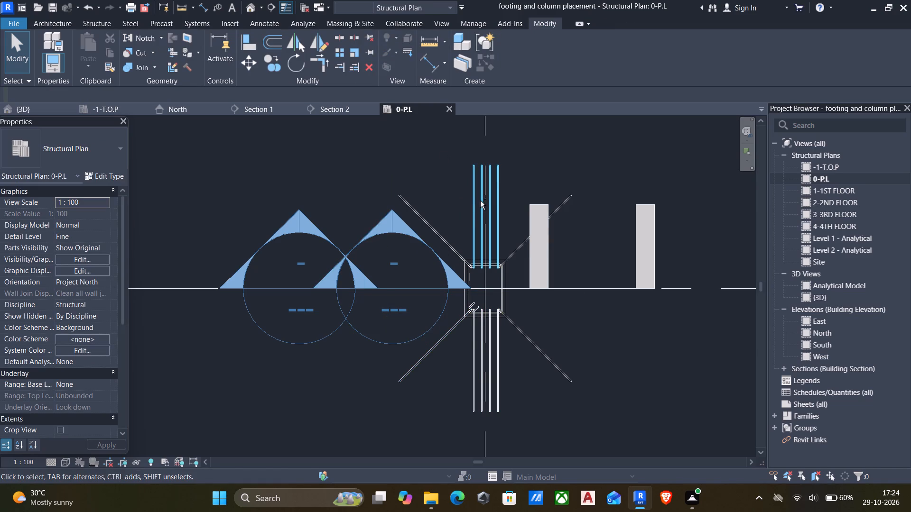
Set the grid 1 column's four diagonal corner bars and two straight M_17A bar sets to show unobscured in the {3D} view.
ctrl+click(474, 207)
ctrl+click(454, 323)
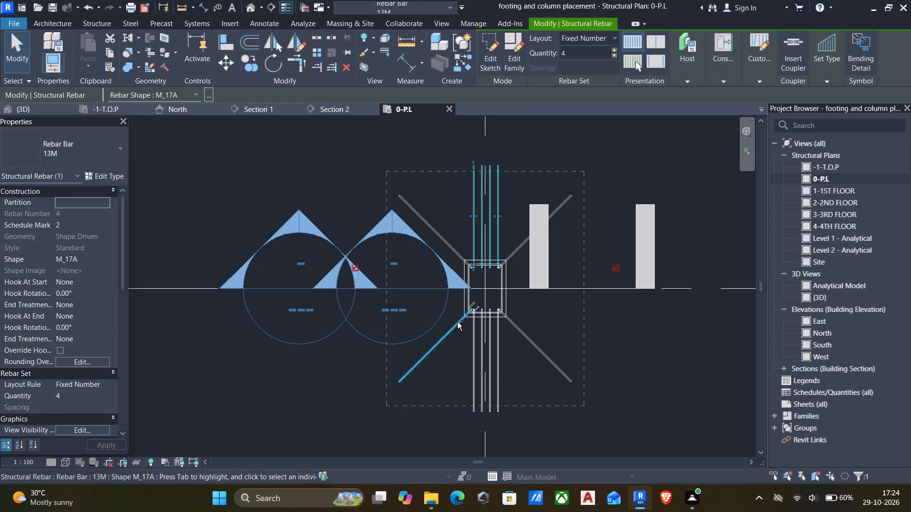
ctrl+click(521, 334)
ctrl+click(495, 341)
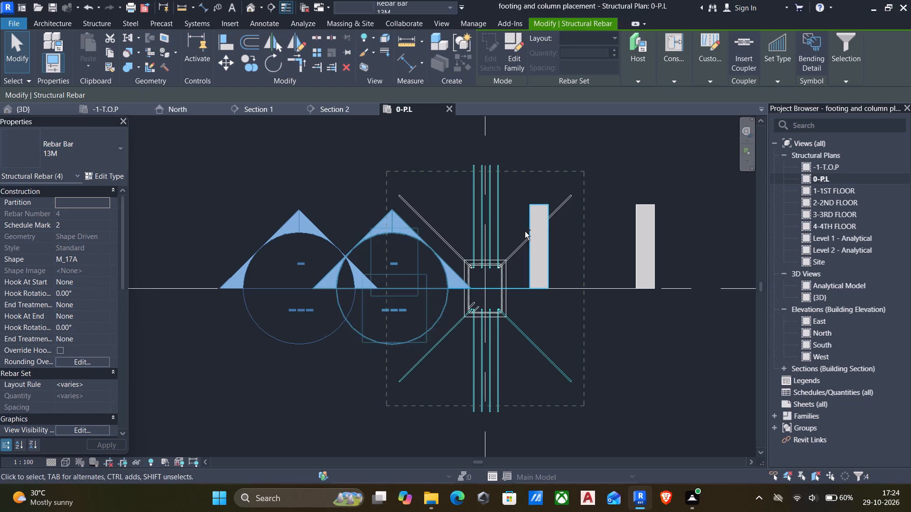
ctrl+click(519, 248)
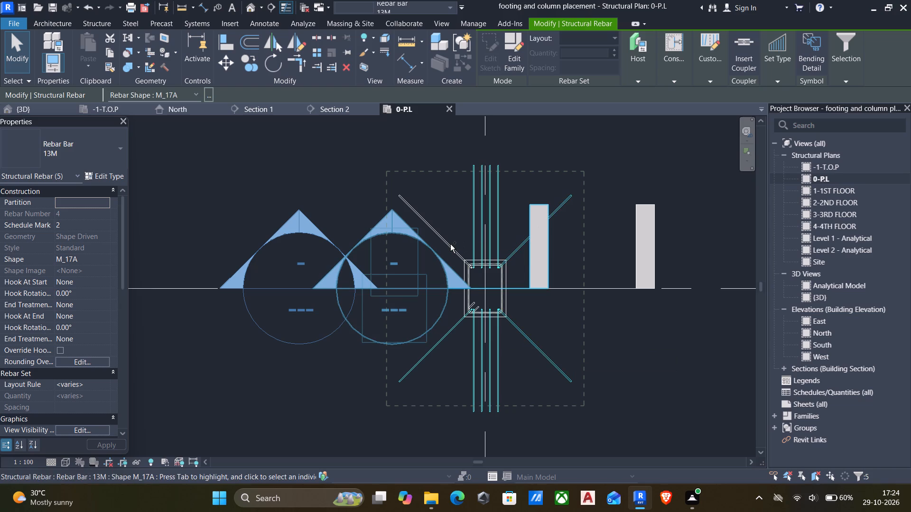
ctrl+click(440, 238)
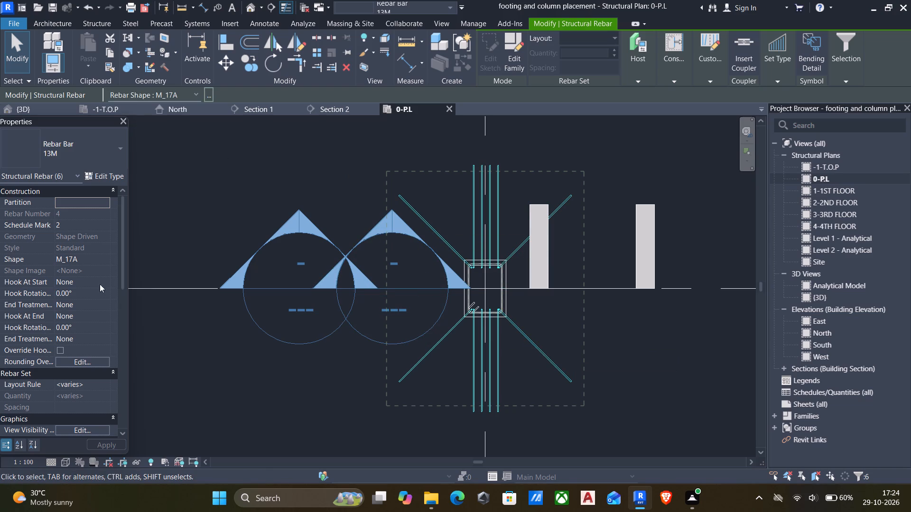
click(93, 424)
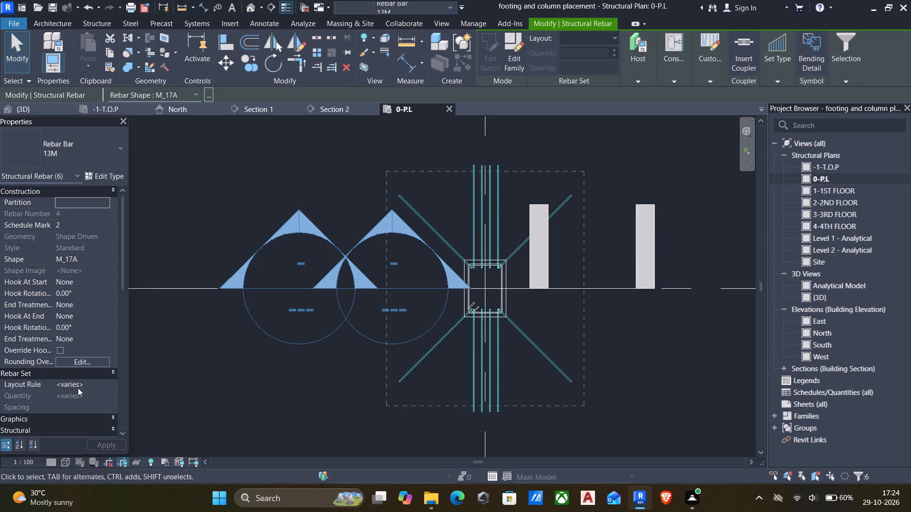
scroll(74, 393, down, 2)
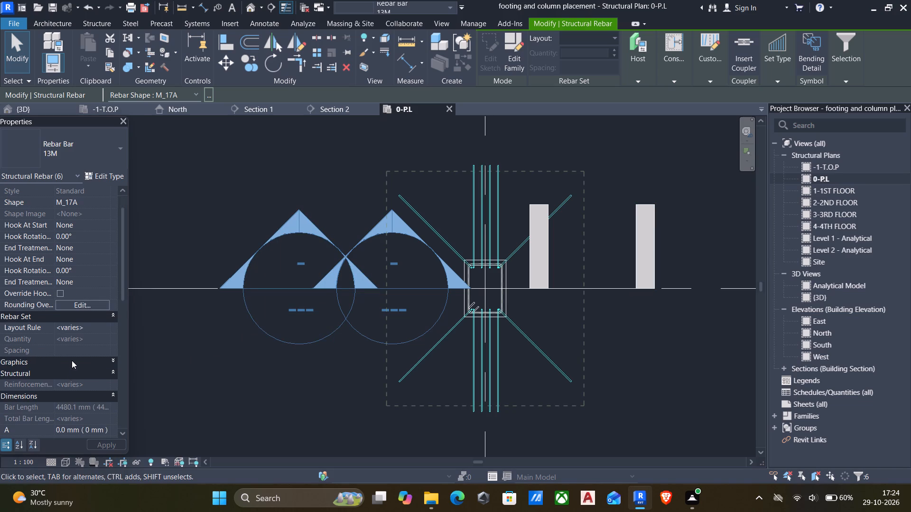
click(74, 359)
click(83, 372)
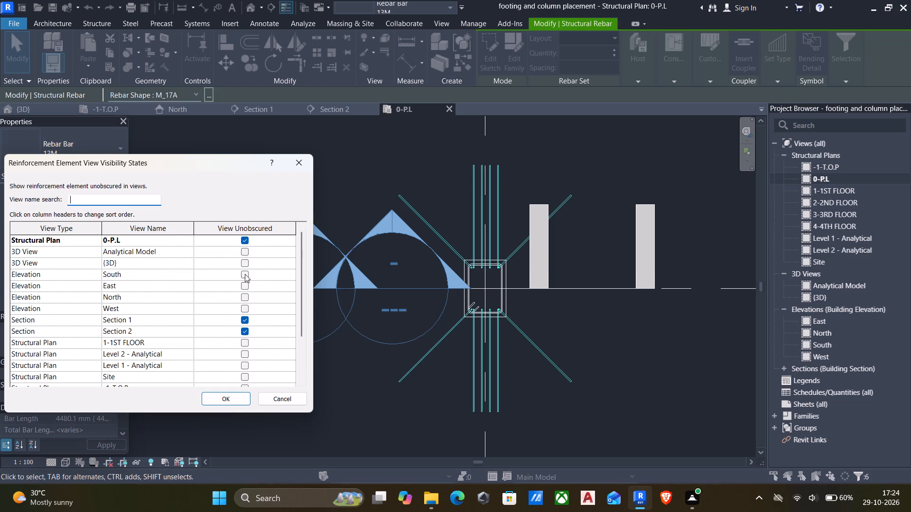
click(242, 262)
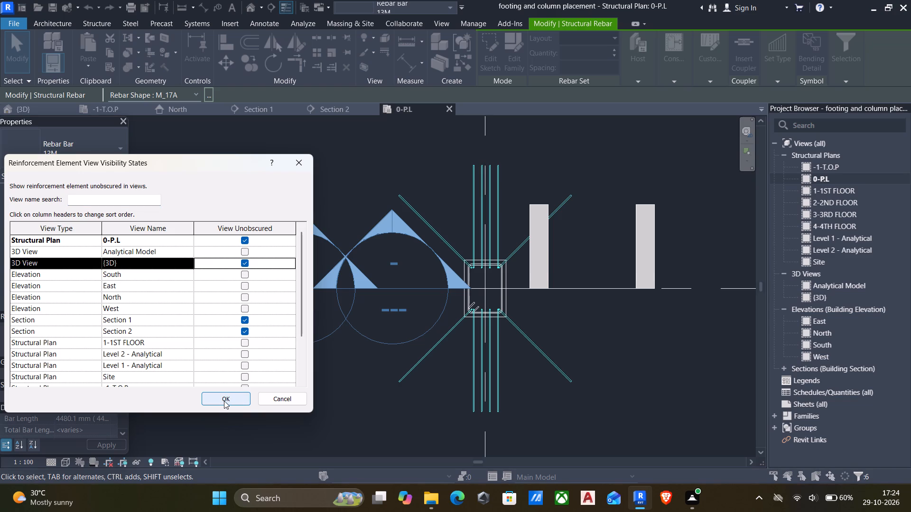
click(224, 401)
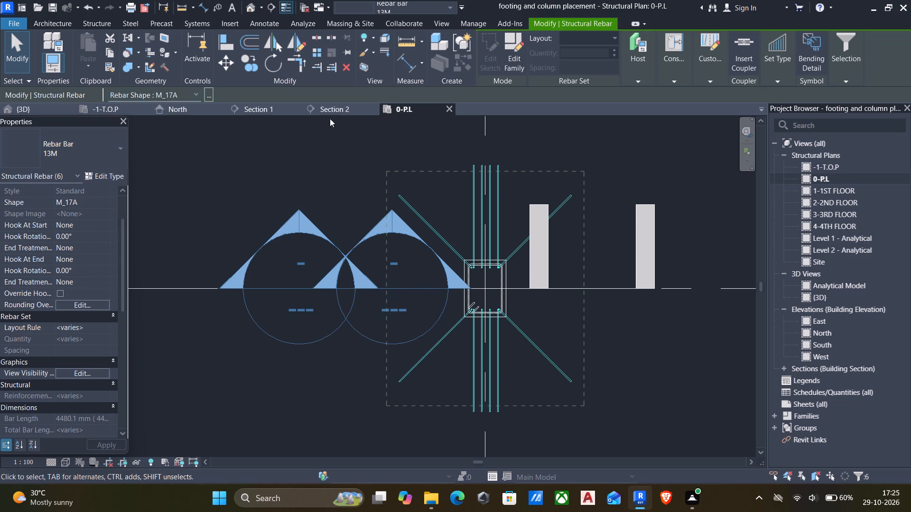
Return to the 3D view and set its visual style to Shaded at the grid 1 column.
click(249, 11)
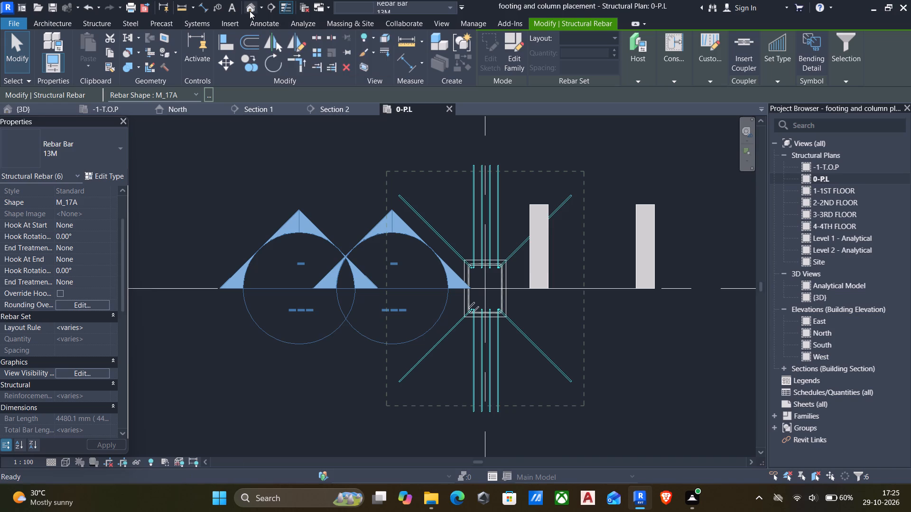
middle_drag(443, 190, 427, 269)
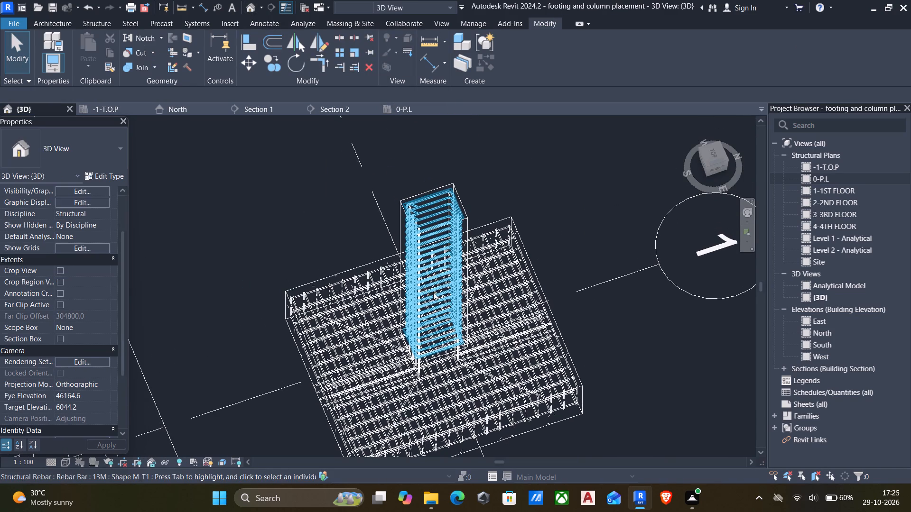
scroll(440, 292, up, 5)
middle_drag(472, 232, 480, 291)
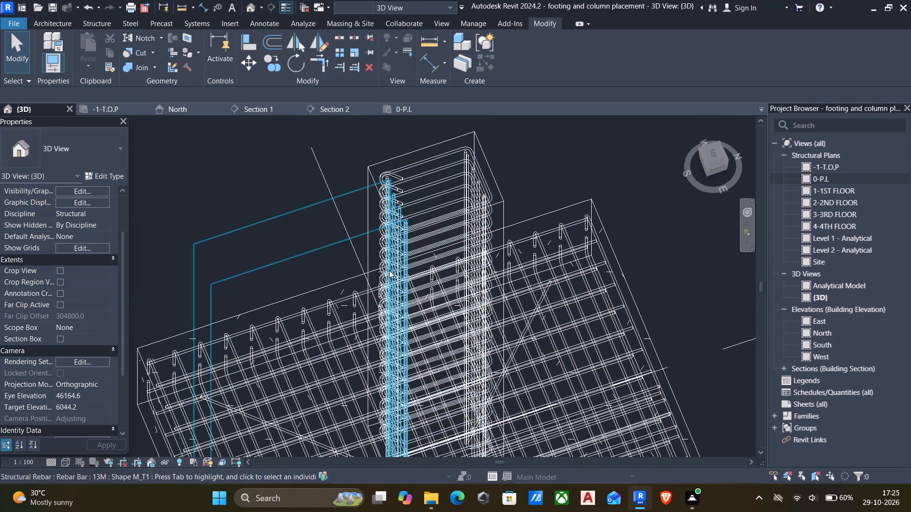
key(Escape)
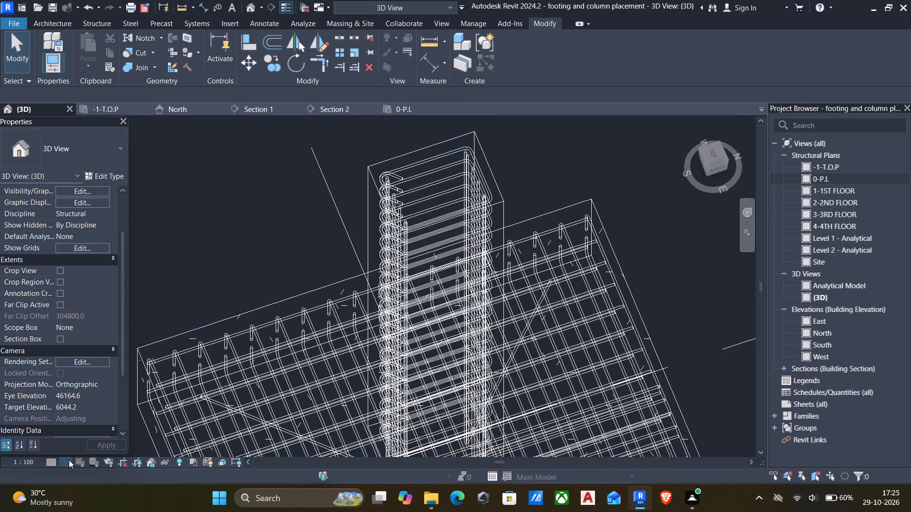
click(69, 460)
click(82, 411)
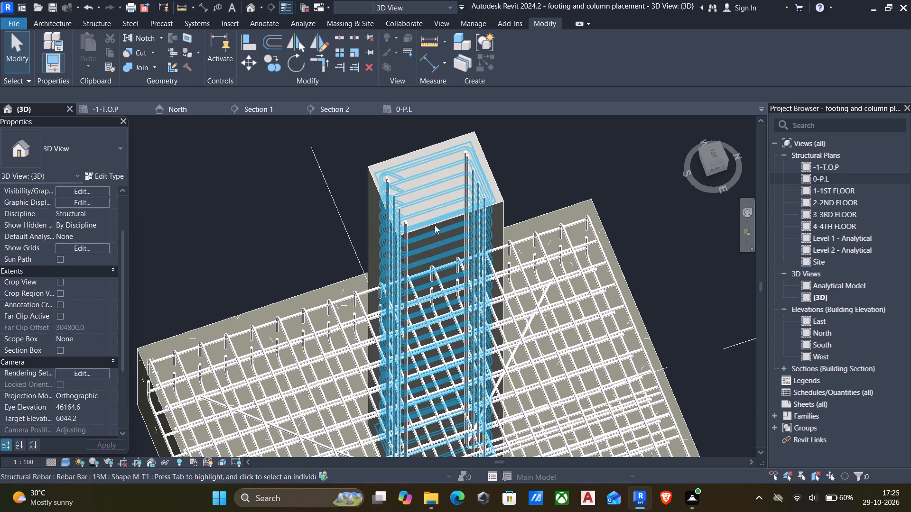
Examine the M_17A bars of the grid 1 column and its footing from several sides in the shaded 3D view.
scroll(425, 225, down, 2)
scroll(460, 244, down, 1)
shift+middle_drag(464, 244, 275, 256)
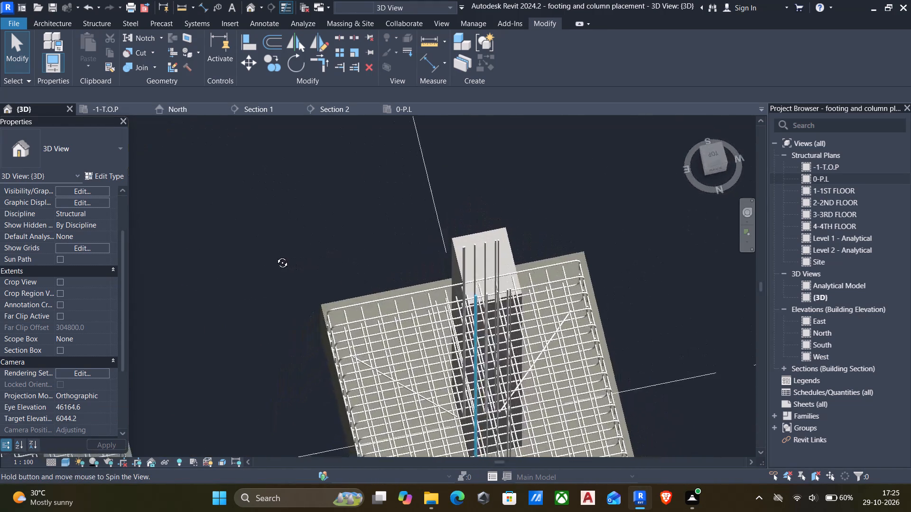
shift+middle_drag(275, 256, 910, 124)
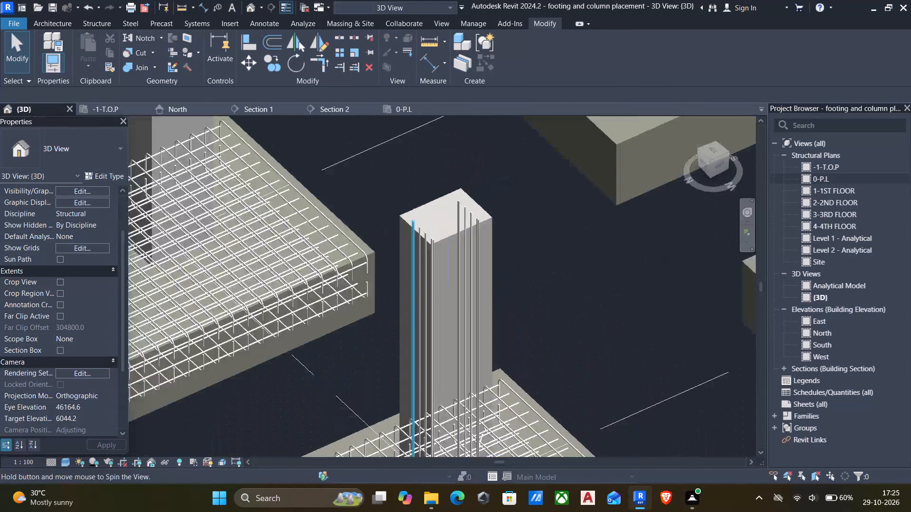
shift+middle_drag(910, 124, 768, 187)
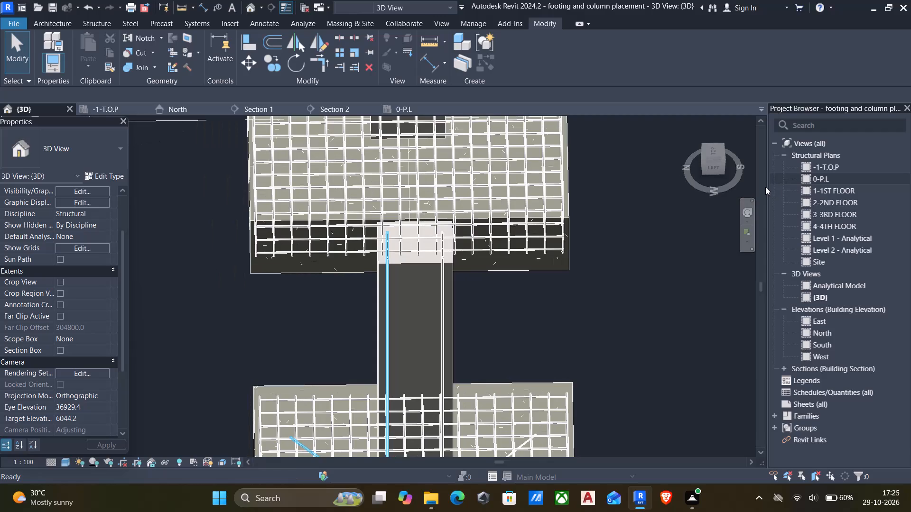
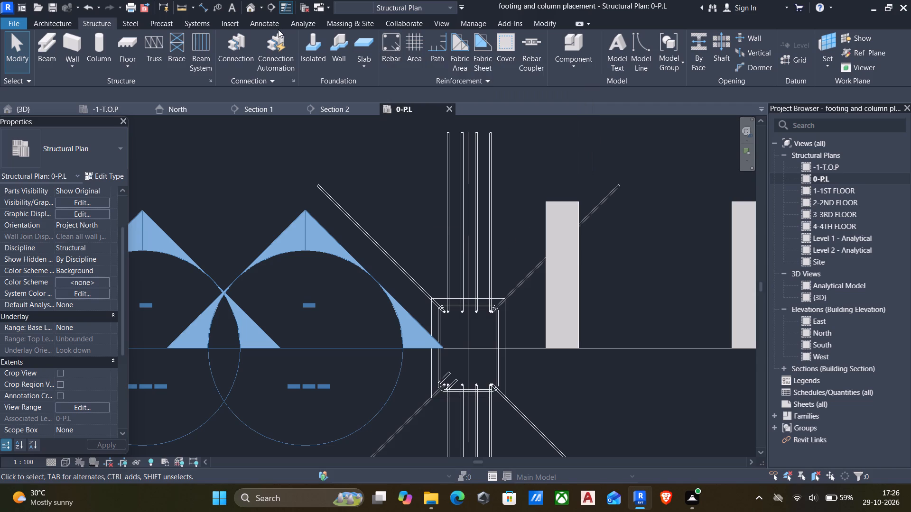
Examine the reinforced grid 1 column and its footing from several angles in the 3D view.
scroll(428, 266, down, 4)
middle_drag(375, 299, 363, 273)
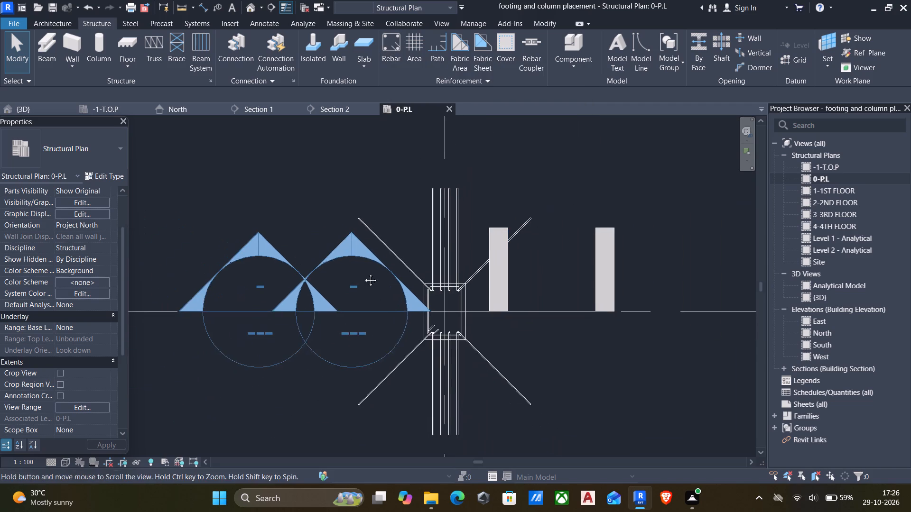
middle_drag(363, 273, 363, 258)
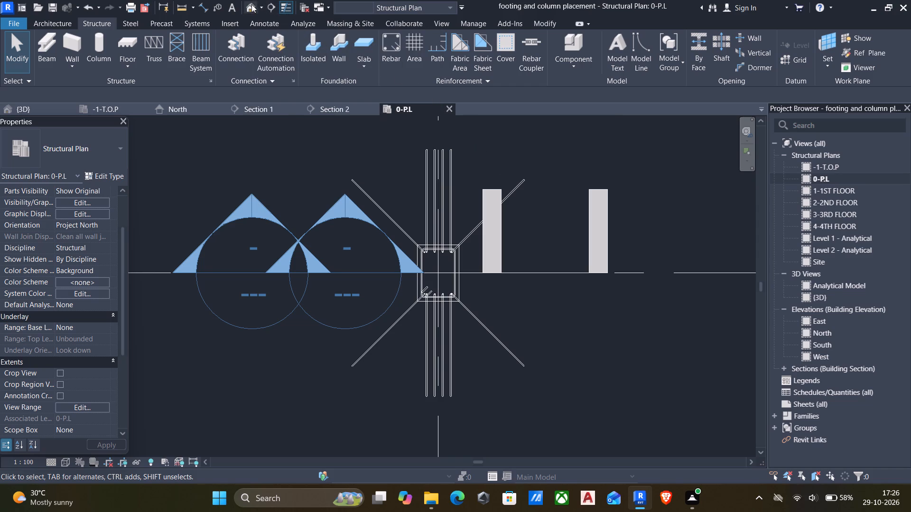
click(250, 5)
scroll(496, 268, down, 1)
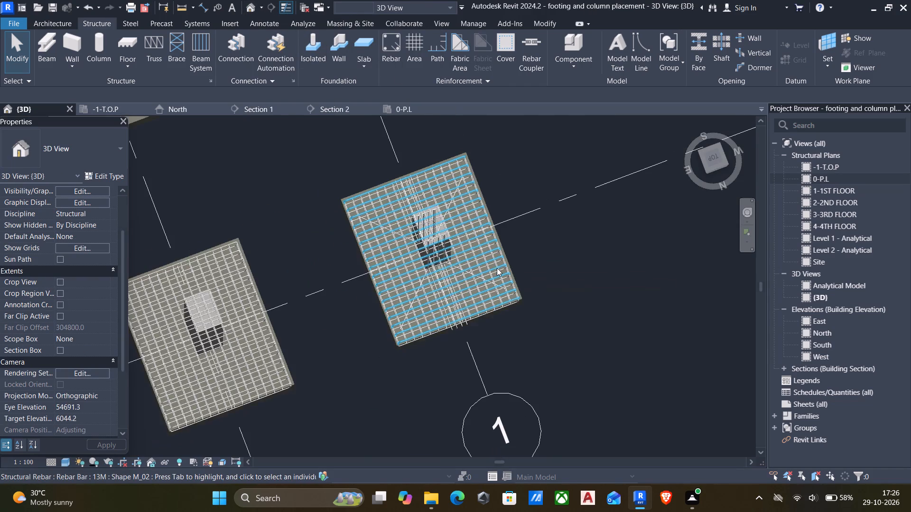
shift+middle_drag(462, 269, 367, 156)
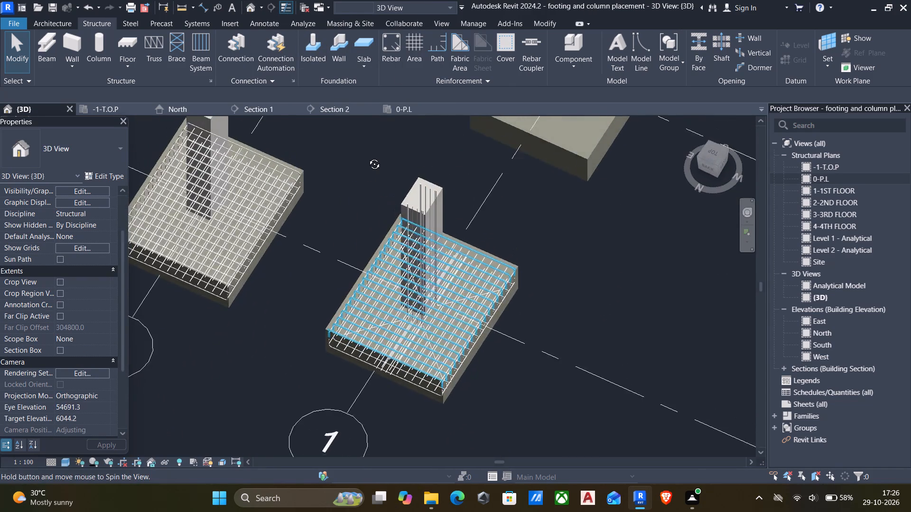
shift+middle_drag(367, 156, 361, 117)
shift+middle_drag(396, 238, 402, 153)
middle_drag(401, 167, 474, 213)
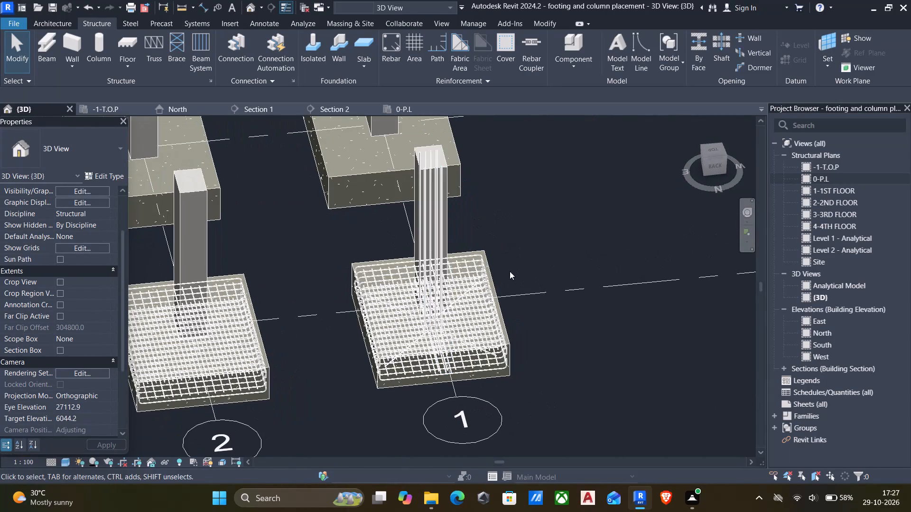
middle_drag(509, 271, 574, 302)
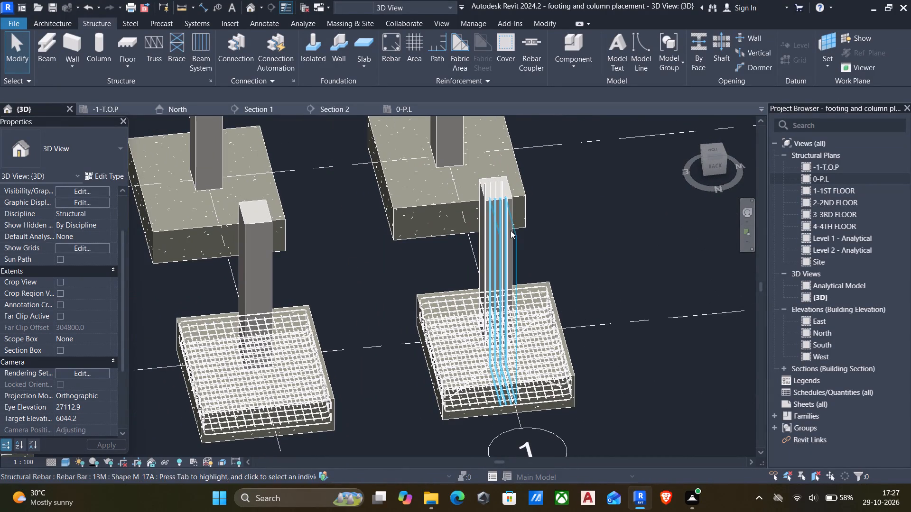
Open the 0-P.L structural plan and examine the bar sets and section marks around the grid 1 column.
double_click(805, 181)
scroll(474, 251, up, 6)
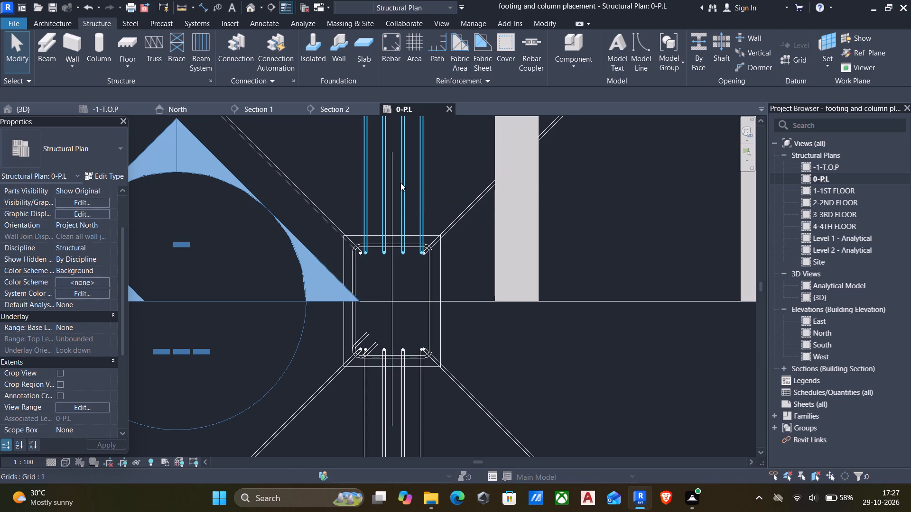
scroll(429, 208, down, 3)
middle_drag(428, 237, 408, 245)
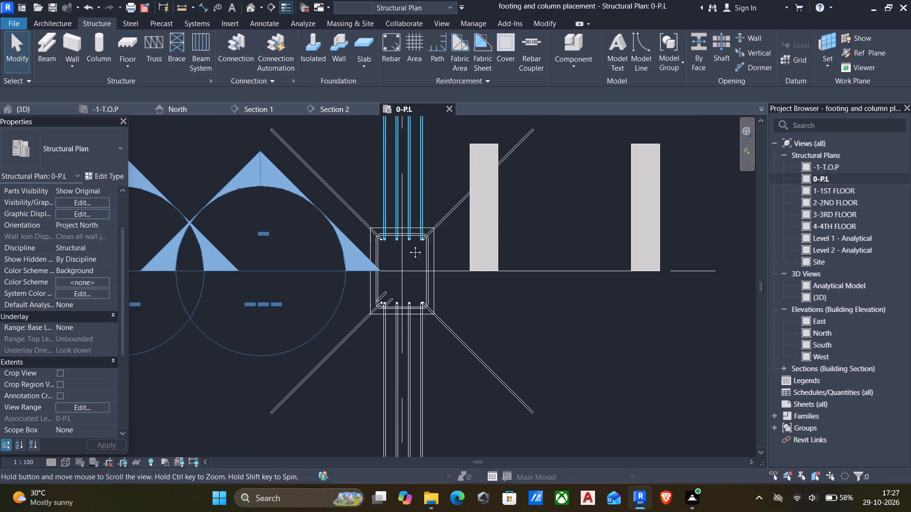
middle_drag(408, 245, 393, 282)
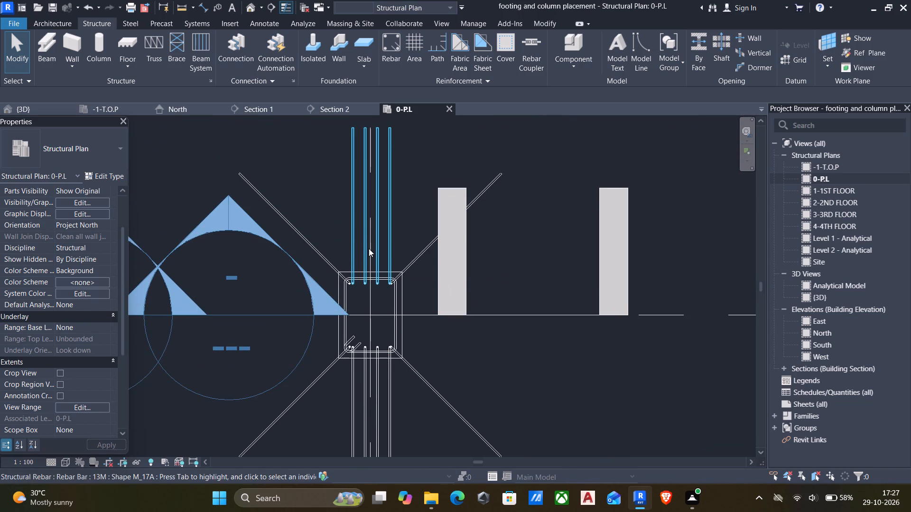
scroll(341, 247, down, 4)
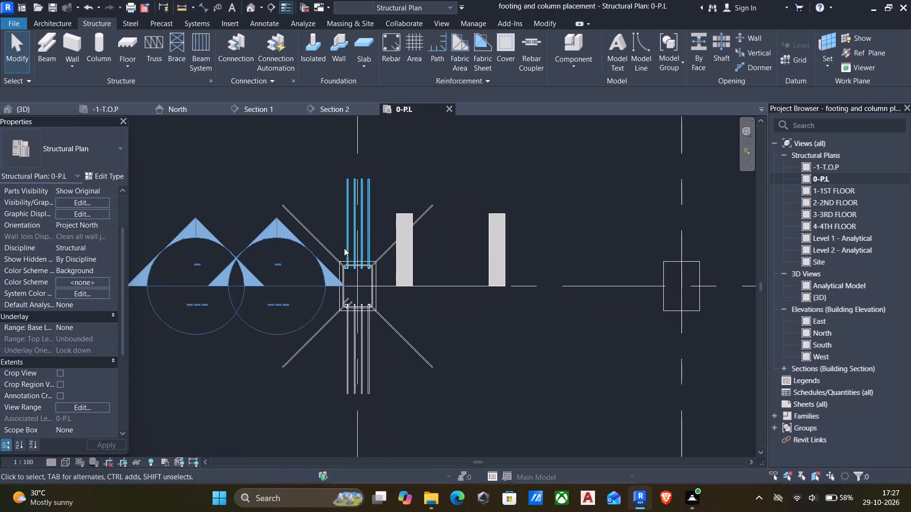
middle_drag(360, 248, 351, 285)
scroll(352, 289, down, 7)
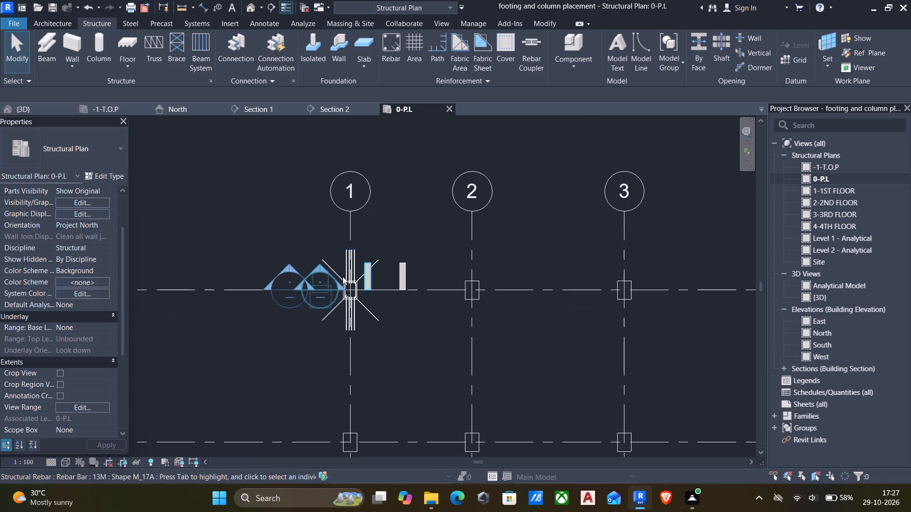
middle_drag(368, 302, 334, 292)
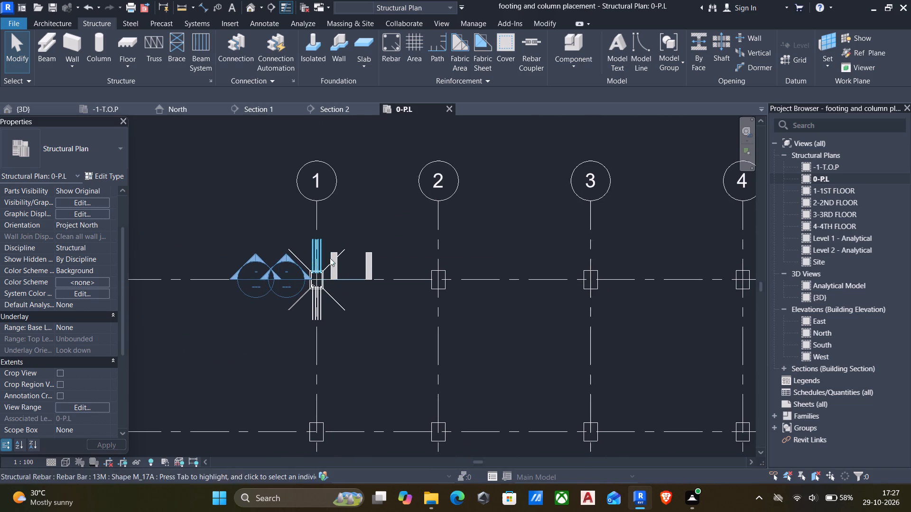
middle_drag(400, 302, 360, 294)
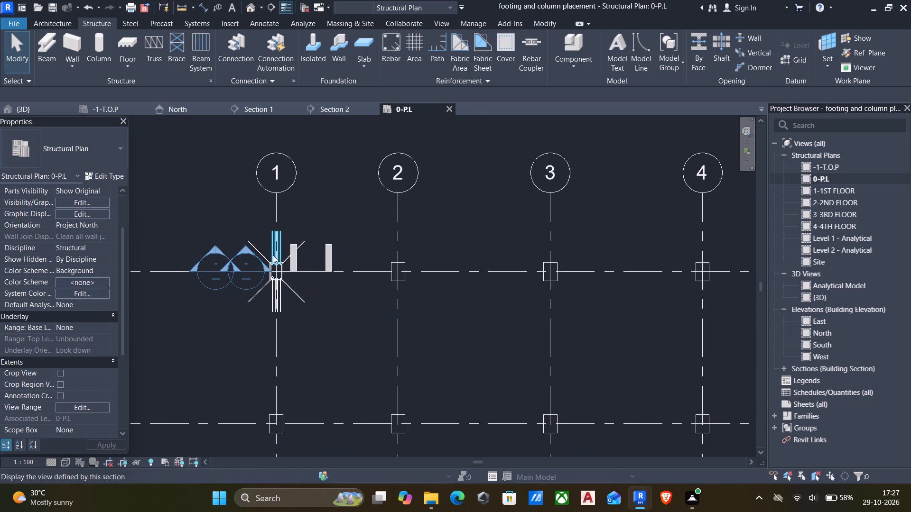
scroll(273, 255, up, 7)
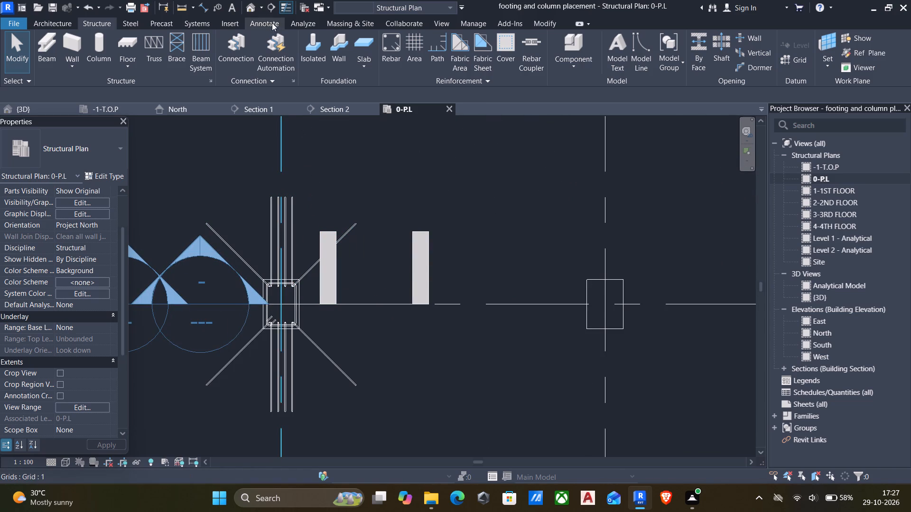
Return to the 3D view to look over the reinforced footings along grids 1 to 3.
right_click(247, 11)
click(247, 10)
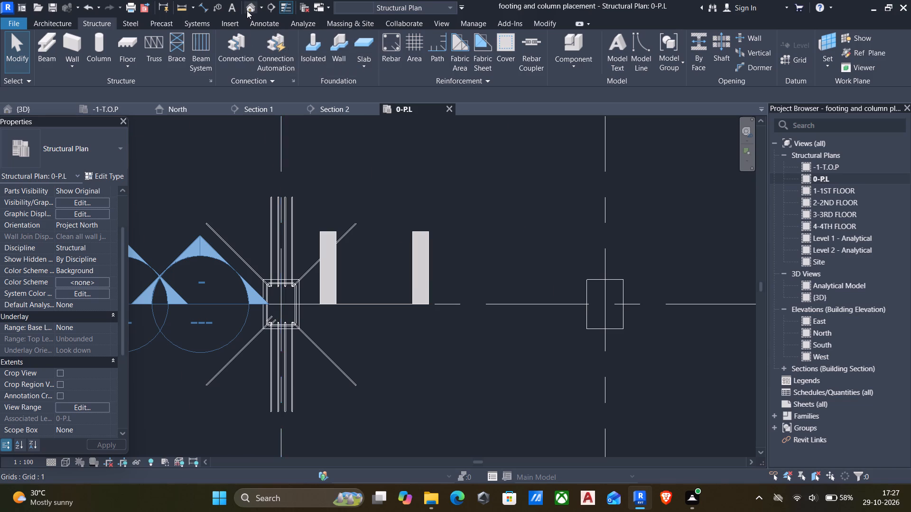
scroll(475, 307, down, 3)
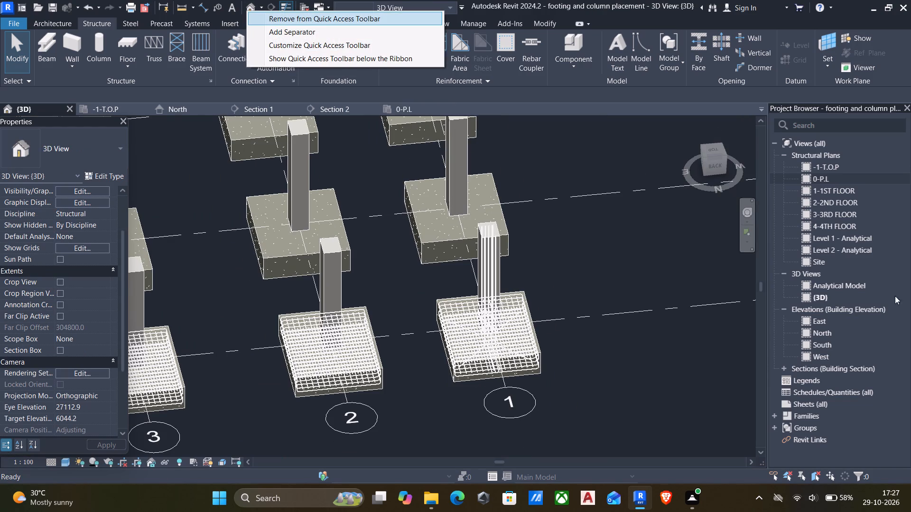
Open Section 2 from its mark in the 0-P.L plan and examine the column's ties and M_17A bars down to the footing.
double_click(807, 175)
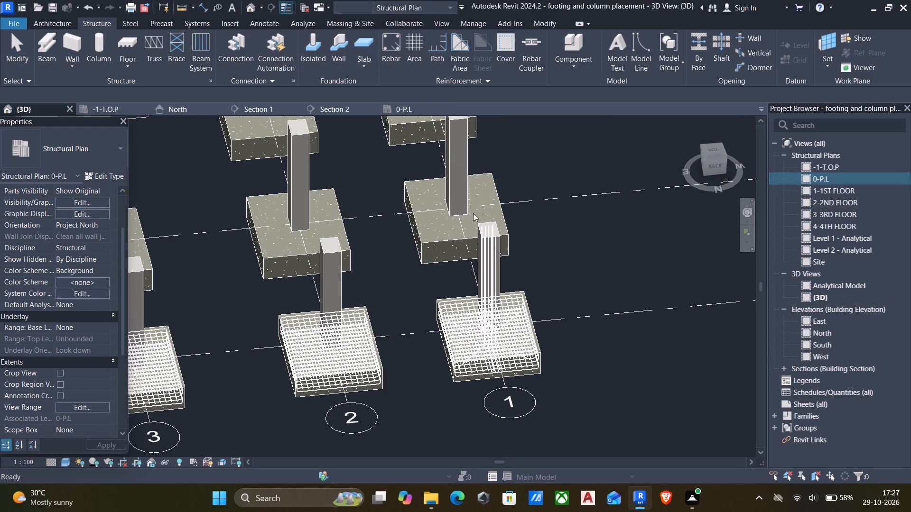
double_click(808, 176)
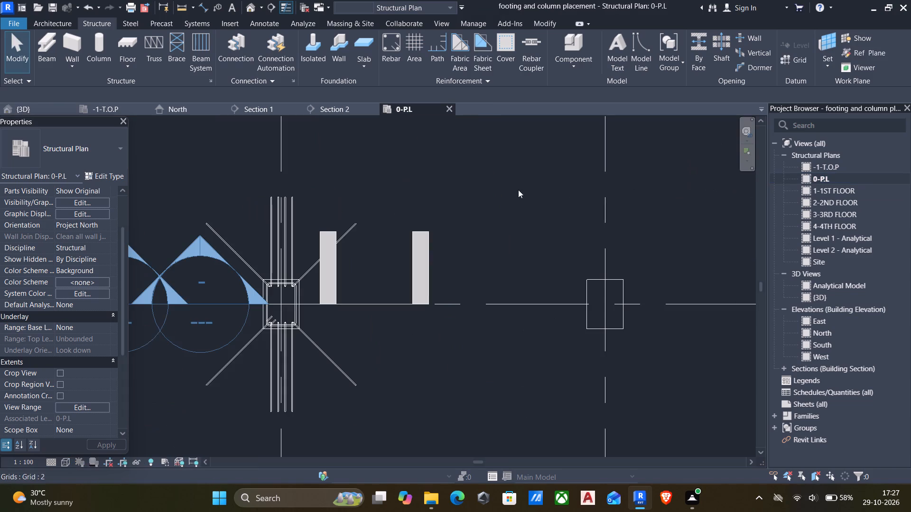
right_click(335, 270)
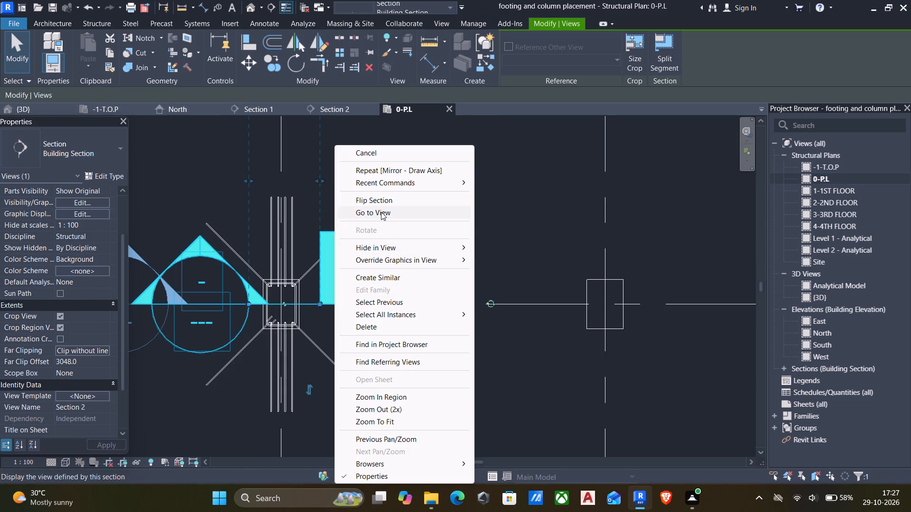
click(377, 214)
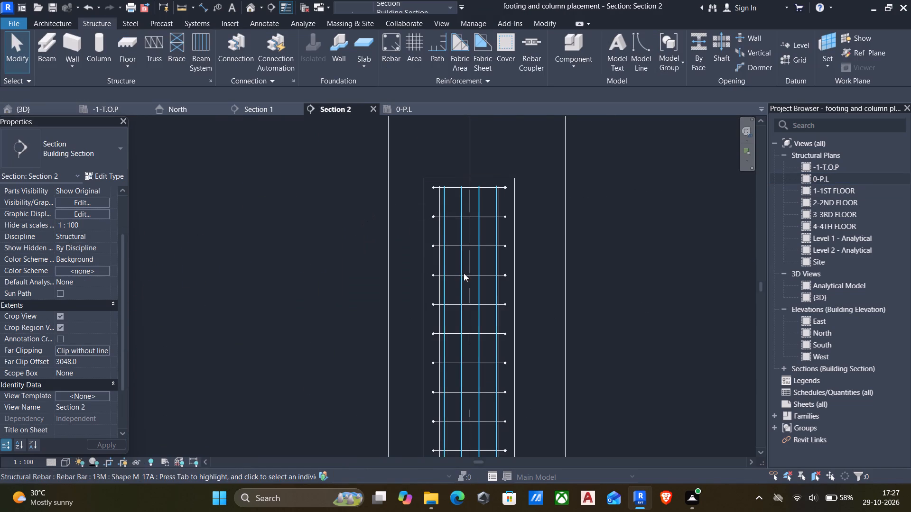
middle_drag(459, 277, 400, 244)
scroll(419, 245, up, 4)
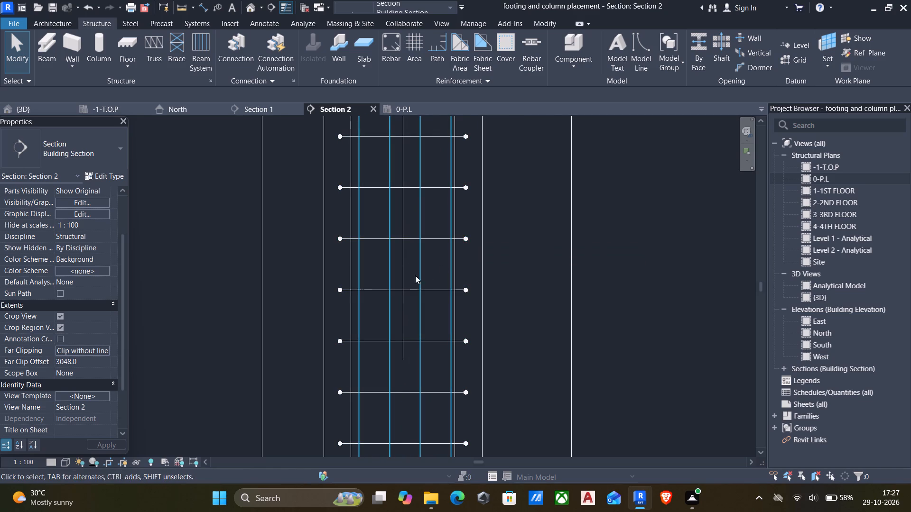
scroll(403, 285, down, 5)
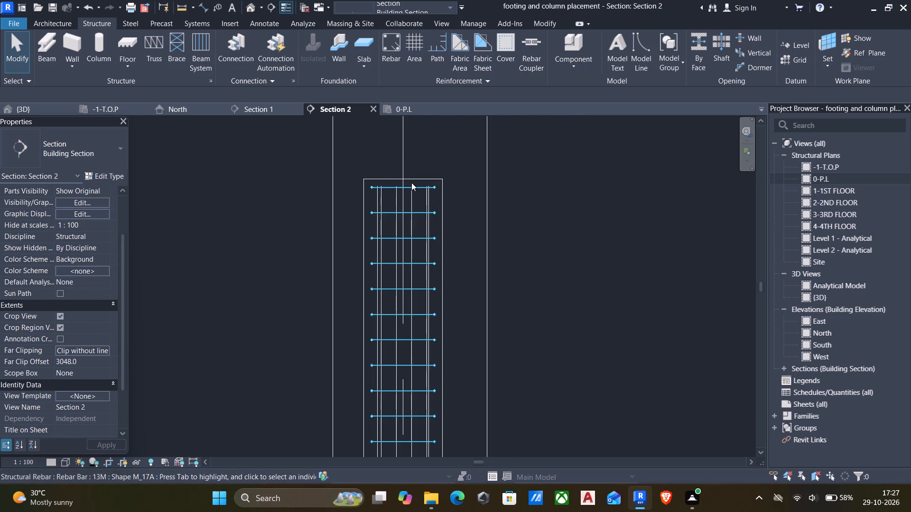
scroll(416, 209, down, 3)
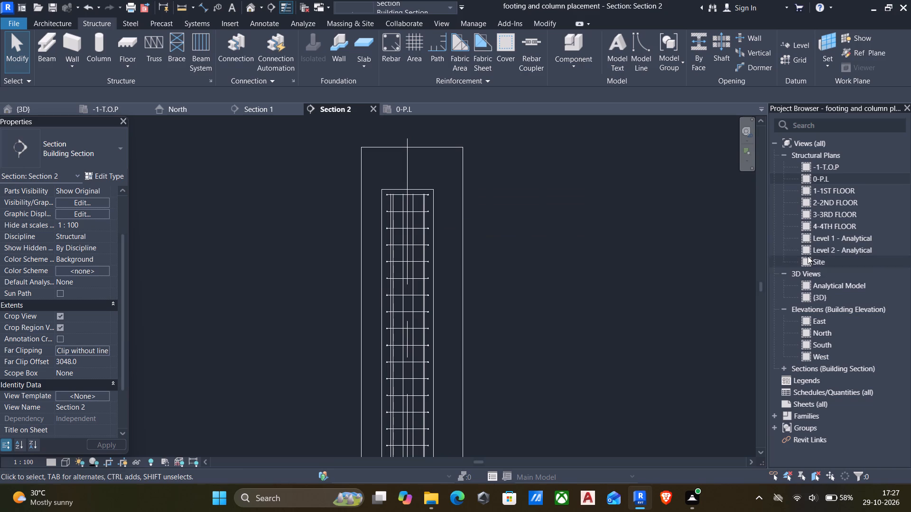
middle_drag(622, 246, 546, 200)
scroll(537, 209, down, 5)
middle_drag(542, 231, 474, 256)
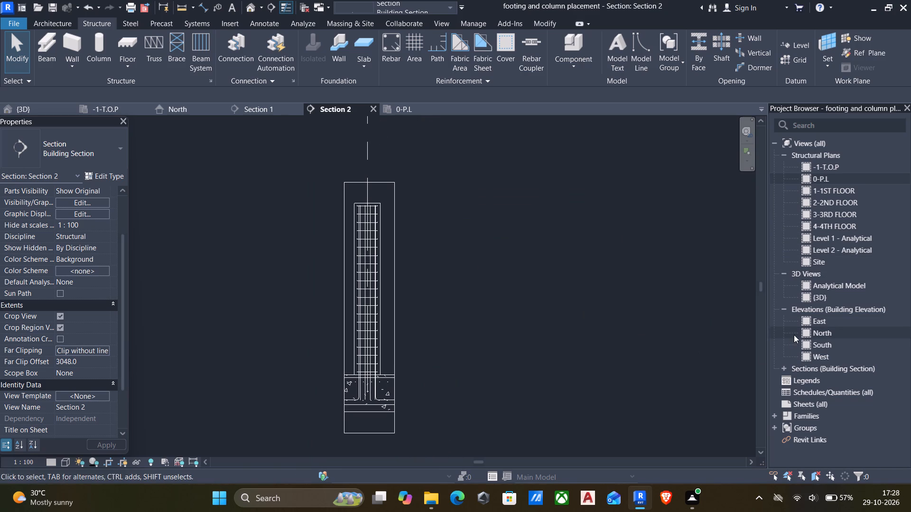
Open the North elevation and view the columns between the -1-T.O.P and 0-P.L levels.
double_click(809, 332)
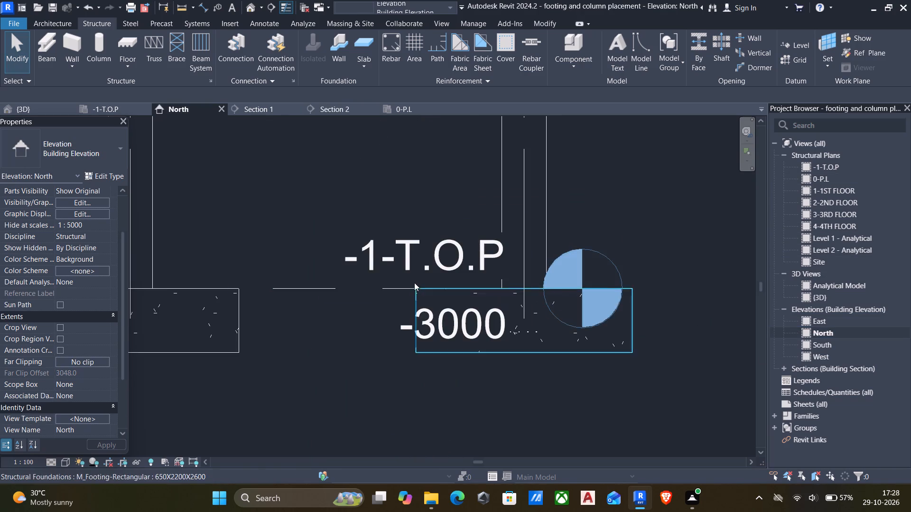
scroll(414, 285, down, 7)
middle_drag(368, 237, 481, 317)
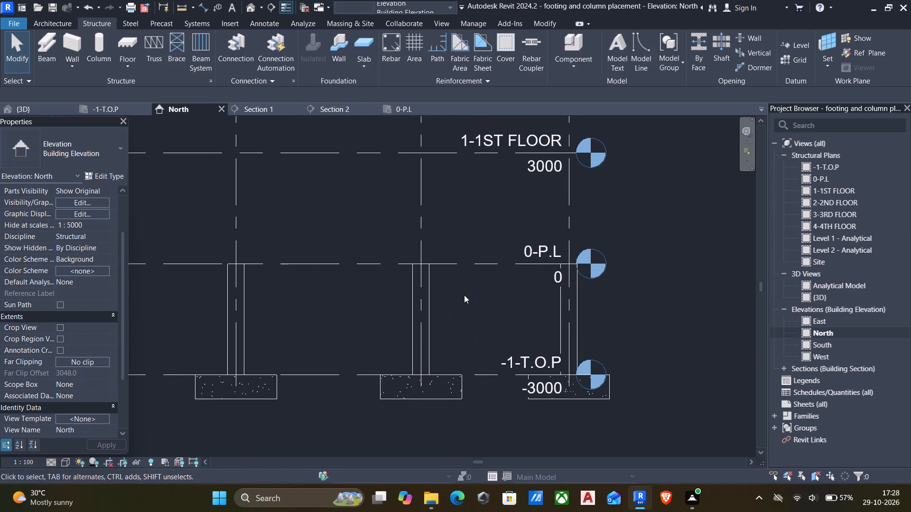
Return to the 0-P.L structural plan and inspect the Section 2 mark and one straight M_17A bar set at the grid 1 column.
double_click(805, 180)
scroll(468, 206, down, 6)
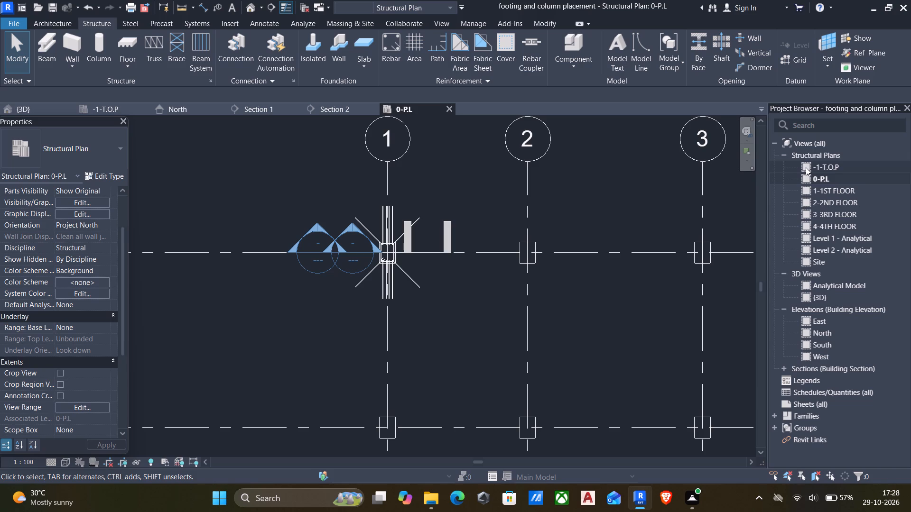
scroll(406, 233, up, 1)
right_click(406, 233)
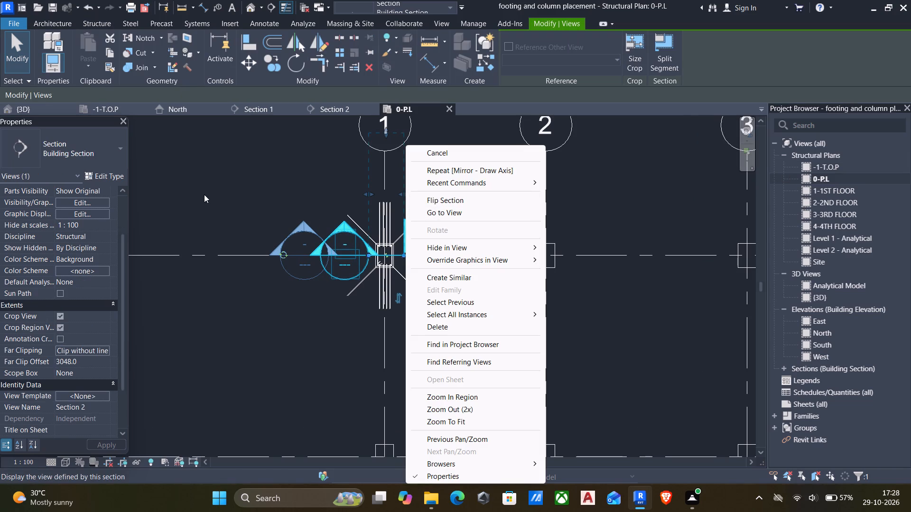
key(Escape)
scroll(383, 231, up, 5)
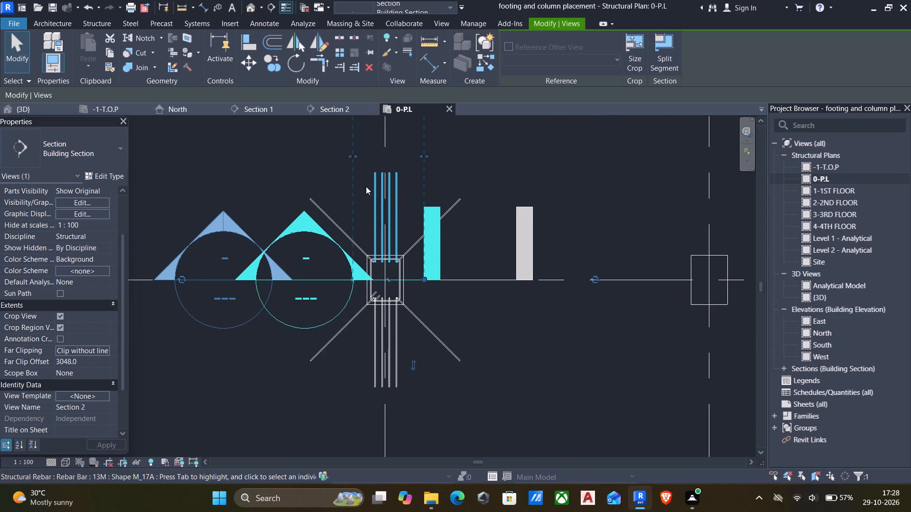
click(372, 192)
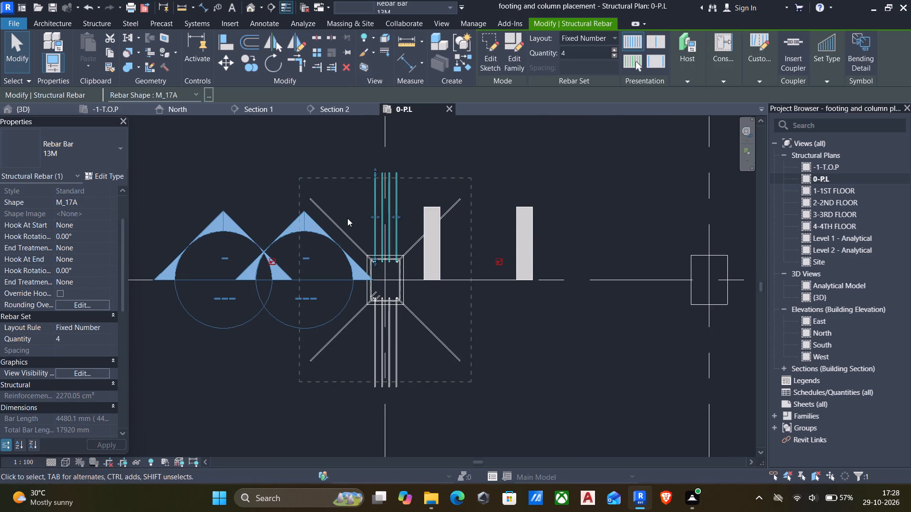
click(548, 168)
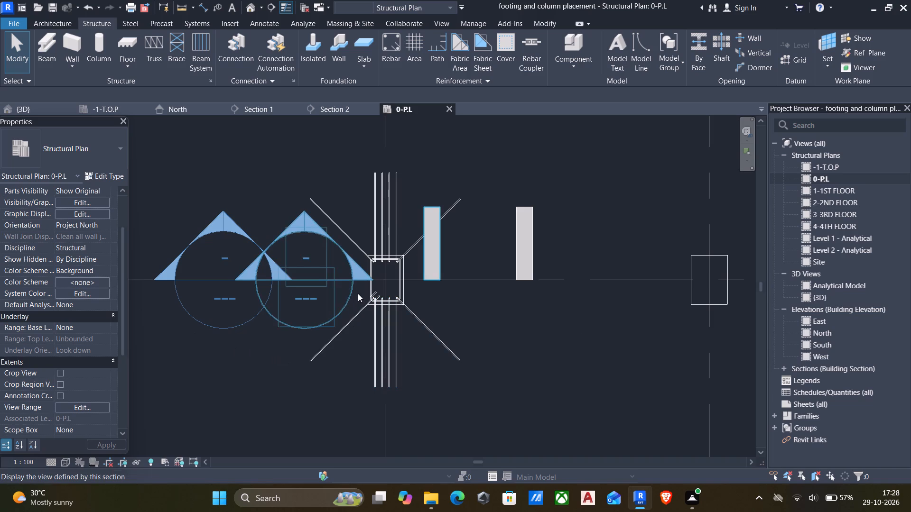
click(360, 278)
right_drag(591, 497, 910, 511)
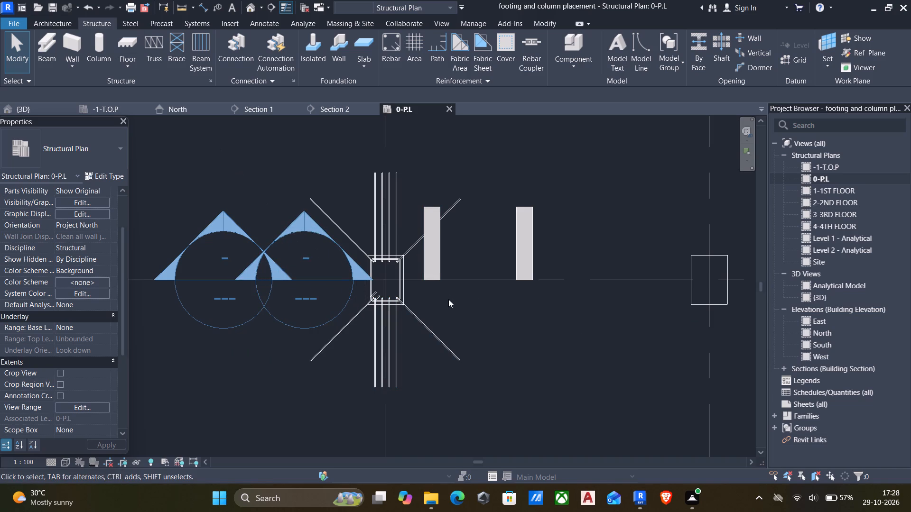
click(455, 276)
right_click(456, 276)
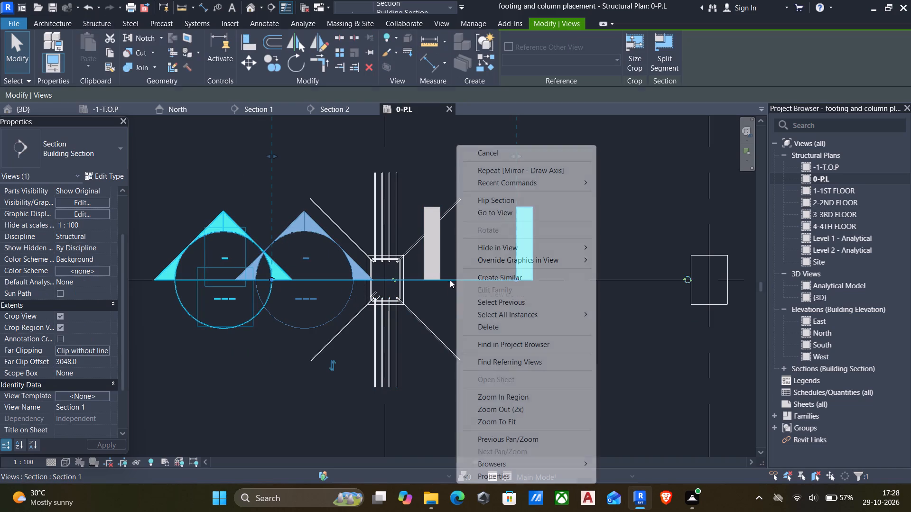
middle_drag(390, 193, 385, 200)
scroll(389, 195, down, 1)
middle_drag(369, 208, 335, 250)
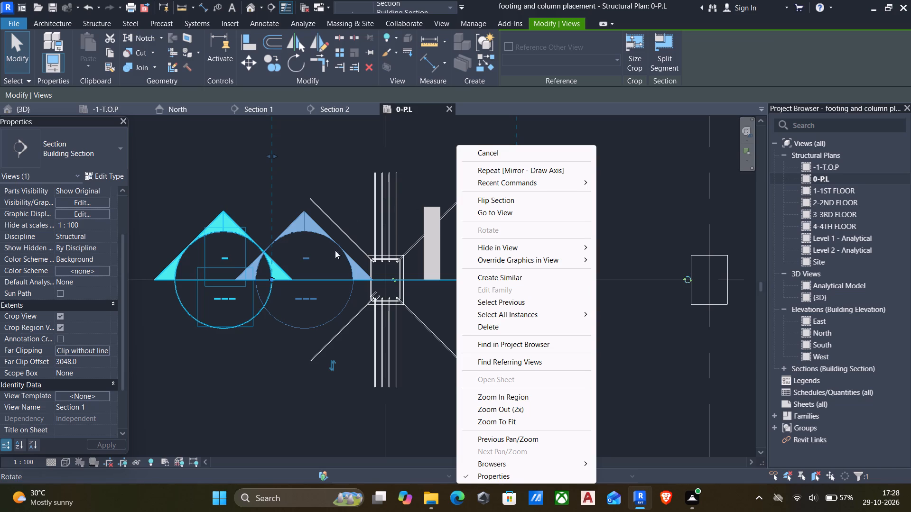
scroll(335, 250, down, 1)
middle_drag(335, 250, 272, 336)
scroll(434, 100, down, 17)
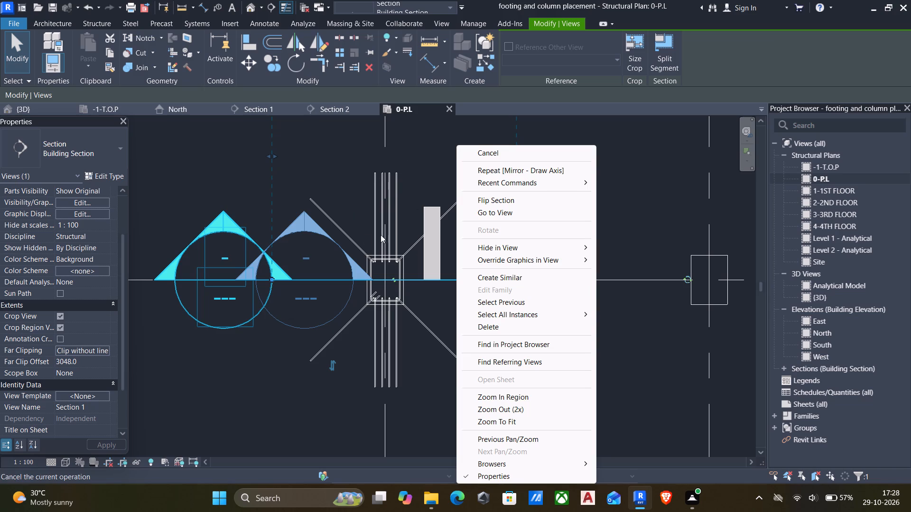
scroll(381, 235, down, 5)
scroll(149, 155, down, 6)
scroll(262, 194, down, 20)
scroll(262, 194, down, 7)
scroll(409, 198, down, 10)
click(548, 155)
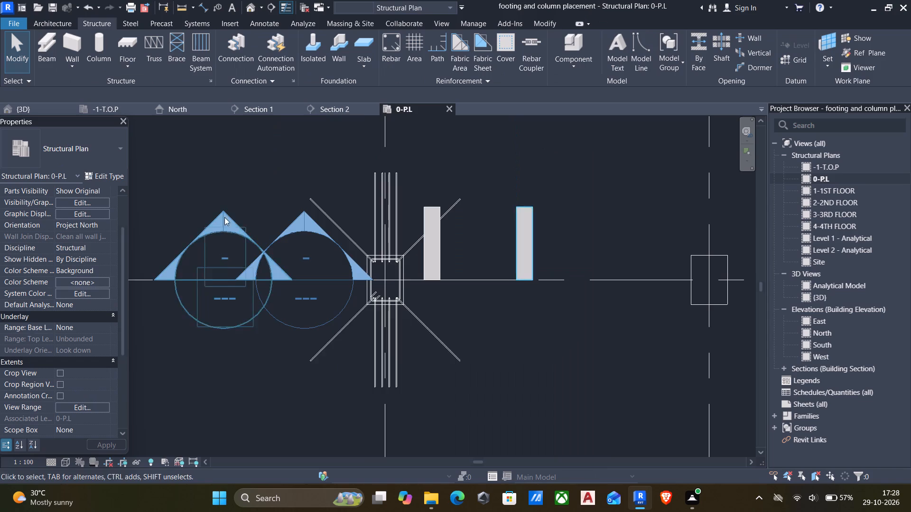
Shorten the Section 1 view depth in the 0-P.L plan to a far clip offset of about 468 mm, just beyond the grid 1 column.
scroll(222, 223, down, 3)
middle_drag(220, 305, 221, 313)
scroll(440, 293, up, 3)
click(365, 269)
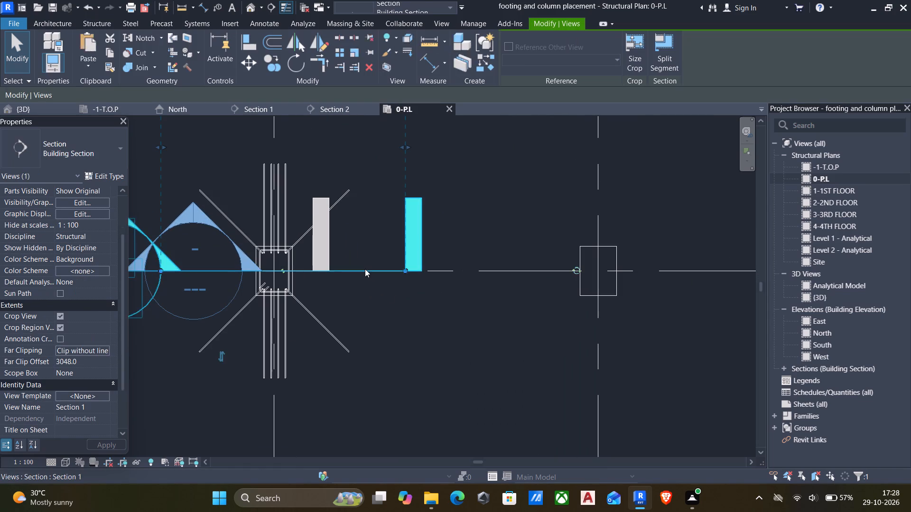
scroll(367, 287, down, 2)
middle_drag(336, 370, 334, 511)
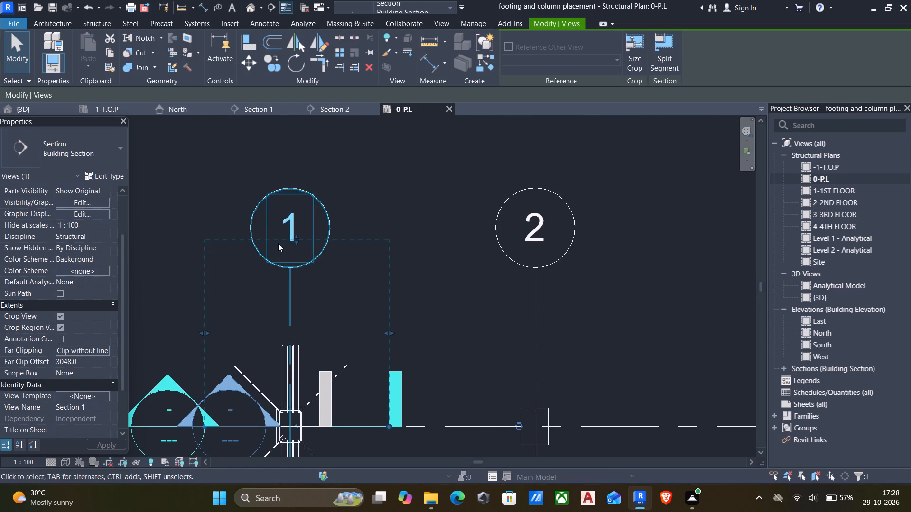
drag(292, 245, 290, 395)
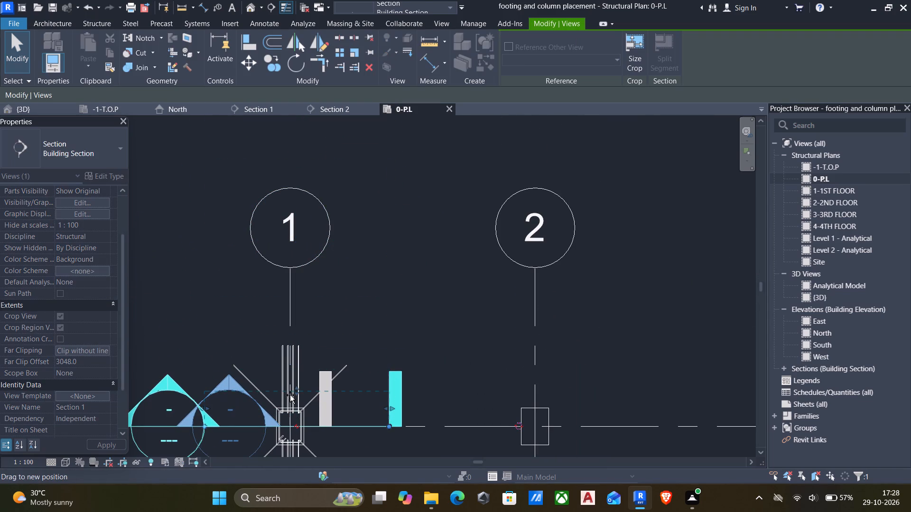
drag(290, 395, 324, 402)
Open the Section 1 view from its section mark in the 0-P.L plan.
middle_drag(322, 368, 628, 59)
middle_drag(543, 203, 413, 310)
scroll(516, 266, up, 4)
middle_drag(497, 266, 439, 363)
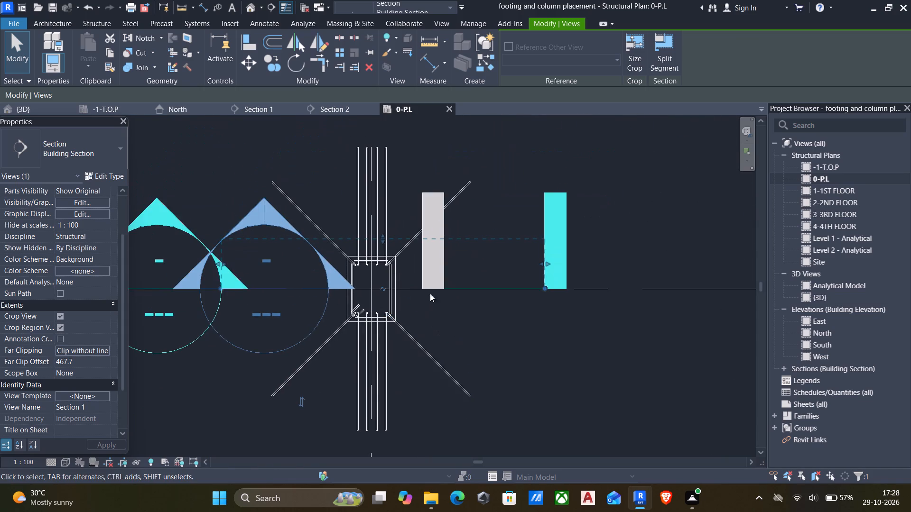
right_click(423, 290)
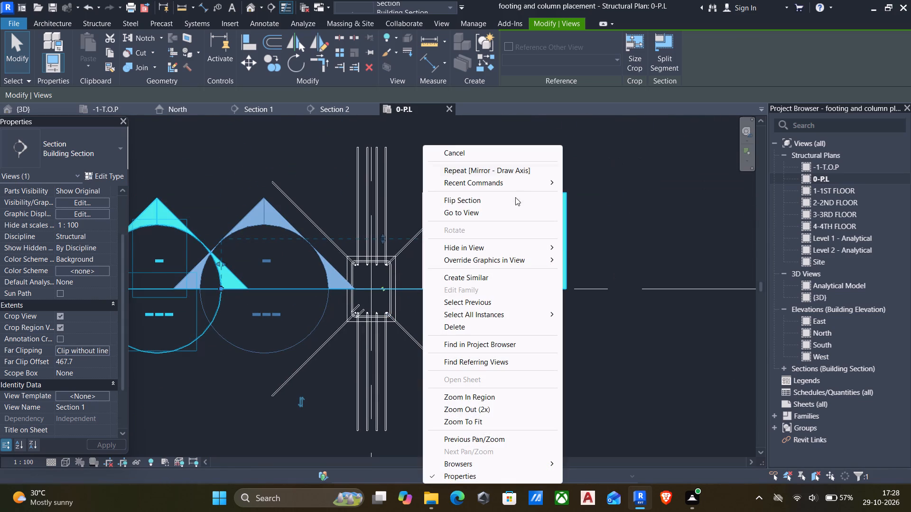
click(496, 215)
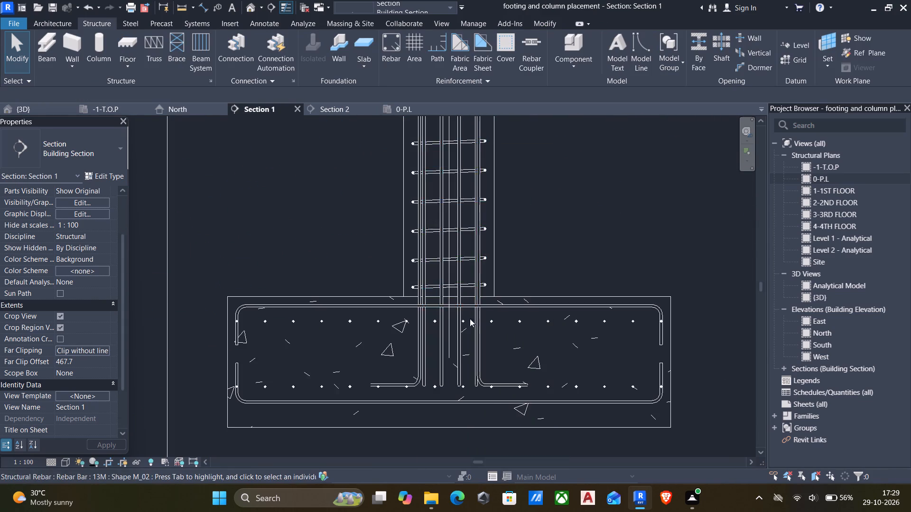
Open the sketch of the M_17A bar whose leg points left in the footing, inspect its lines and leave the sketch.
scroll(474, 328, up, 4)
scroll(397, 394, up, 2)
middle_drag(397, 394, 471, 282)
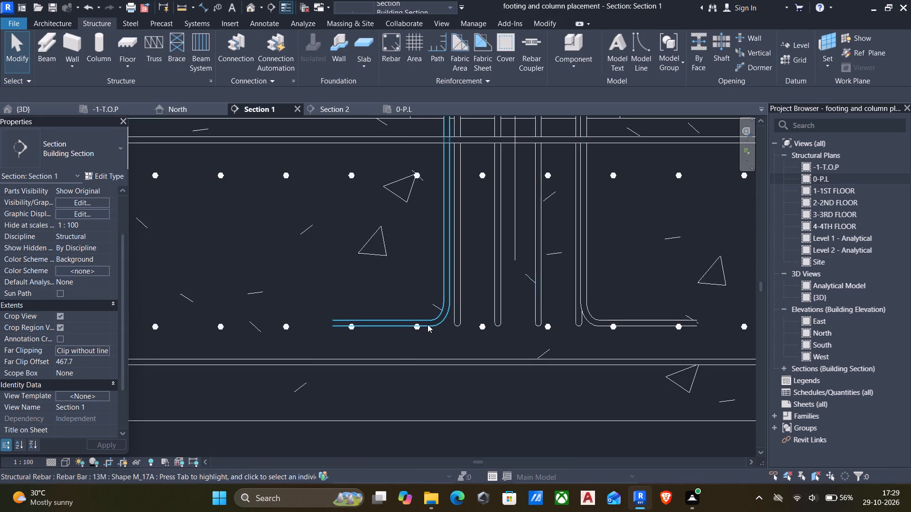
scroll(427, 325, up, 4)
scroll(391, 317, down, 6)
middle_click(391, 317)
drag(386, 315, 387, 320)
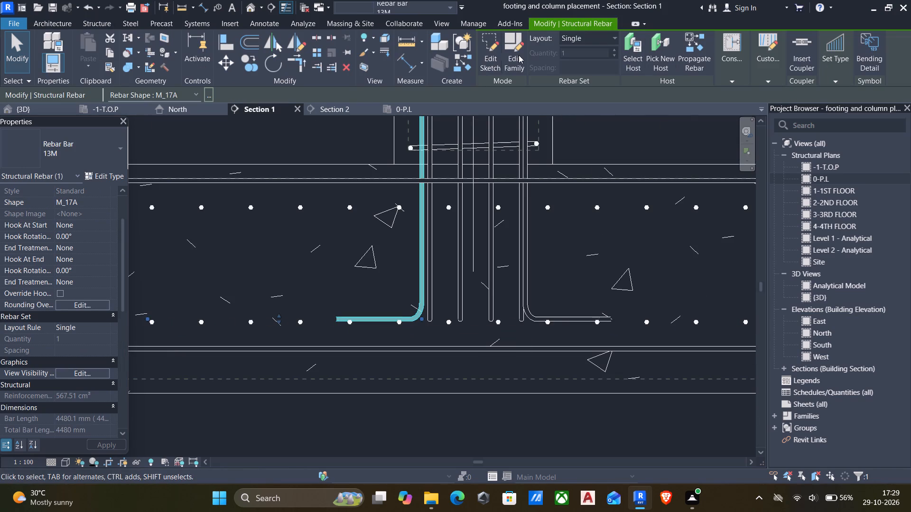
click(490, 53)
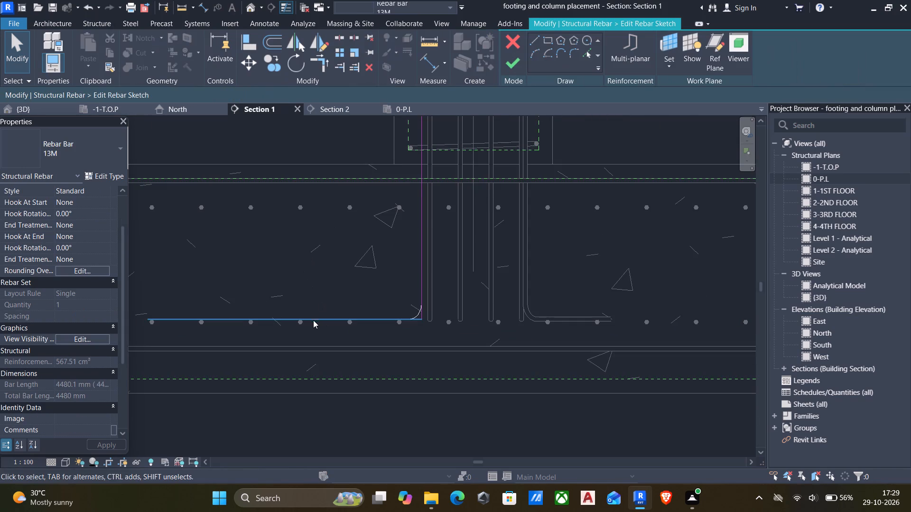
scroll(258, 299, down, 4)
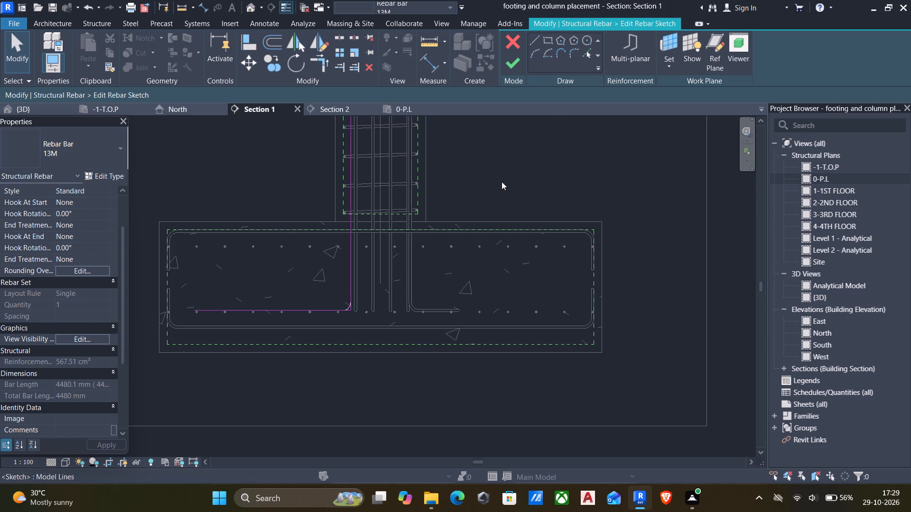
click(505, 64)
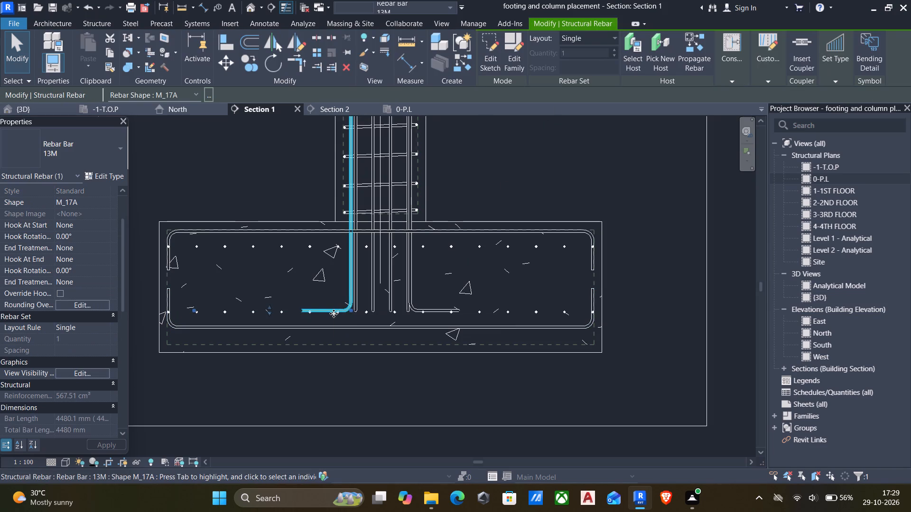
Move the left-hand M_17A bar slightly up and inward so its bent leg sits above the footing's bottom bars.
scroll(328, 322, down, 9)
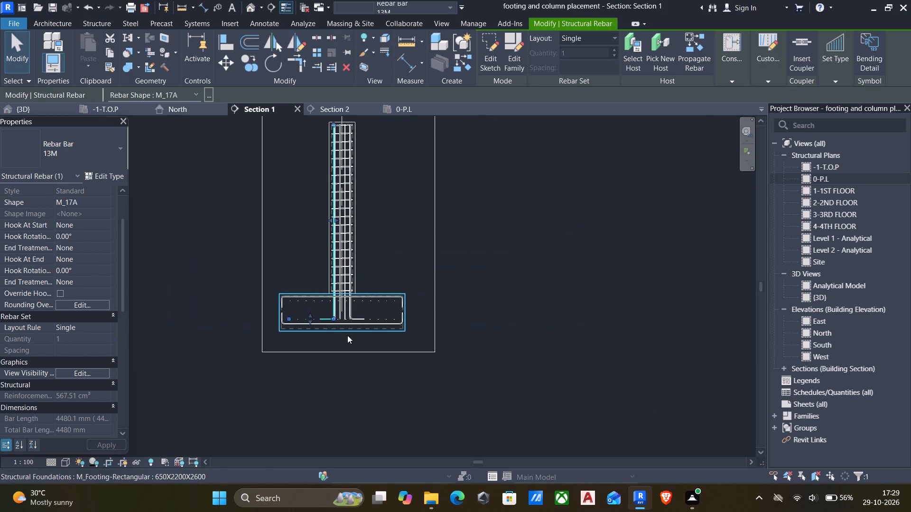
scroll(368, 326, up, 2)
scroll(307, 301, up, 8)
scroll(342, 340, up, 2)
scroll(388, 321, up, 2)
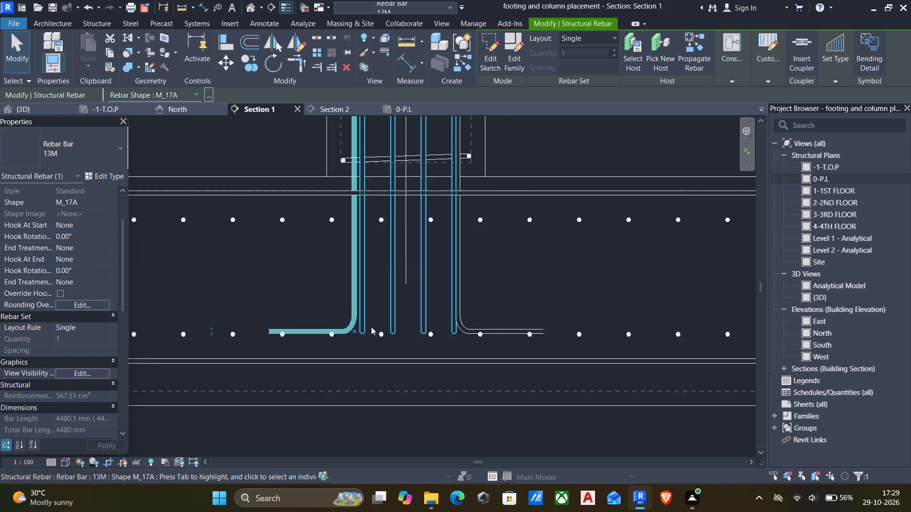
click(328, 336)
drag(346, 327, 366, 311)
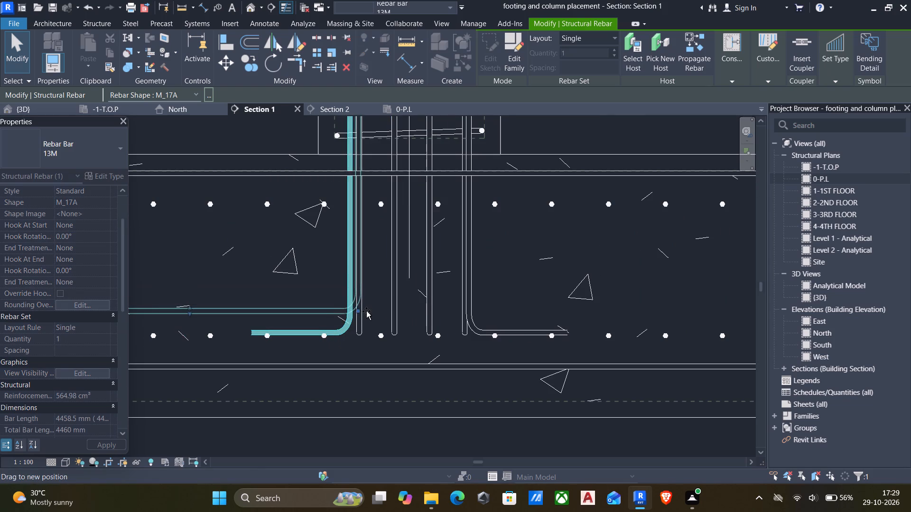
drag(366, 311, 364, 320)
click(280, 317)
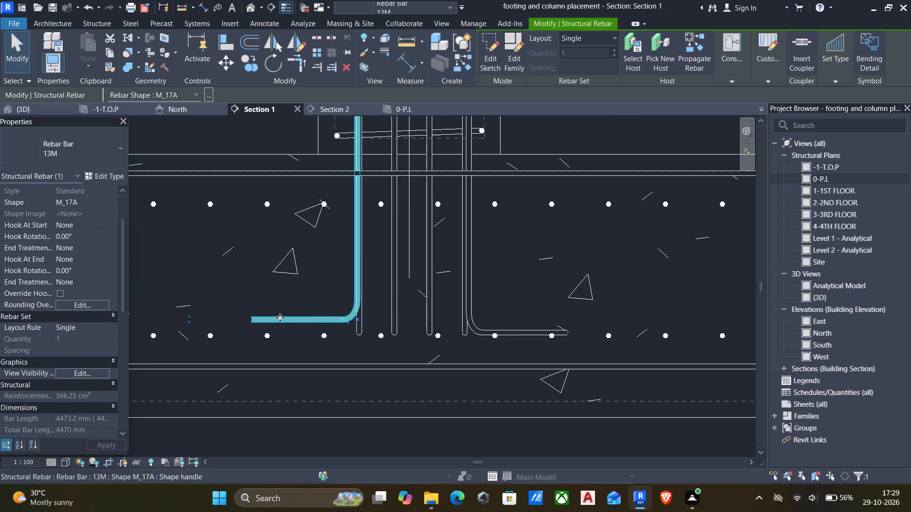
Move the right-hand M_17A bar slightly upward so its bent leg sits above the footing's bottom bars.
scroll(287, 326, down, 6)
middle_click(287, 326)
click(398, 328)
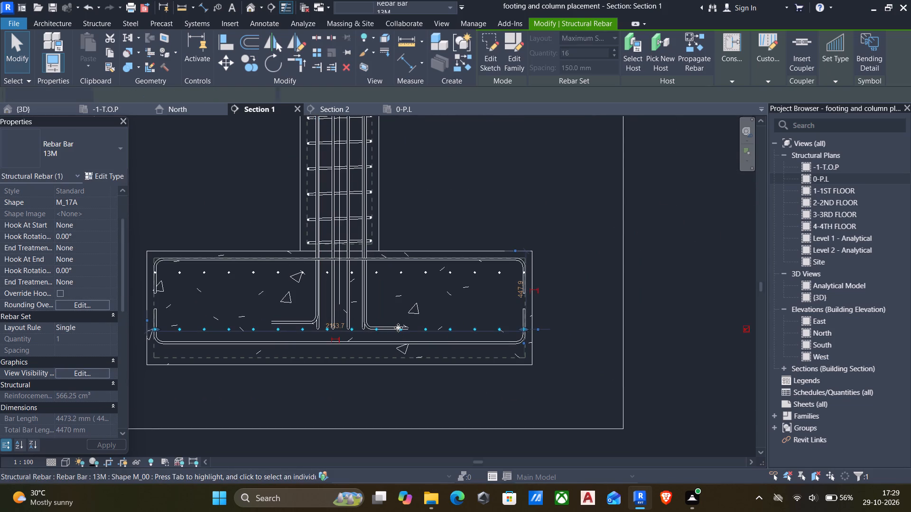
scroll(398, 328, up, 8)
click(416, 323)
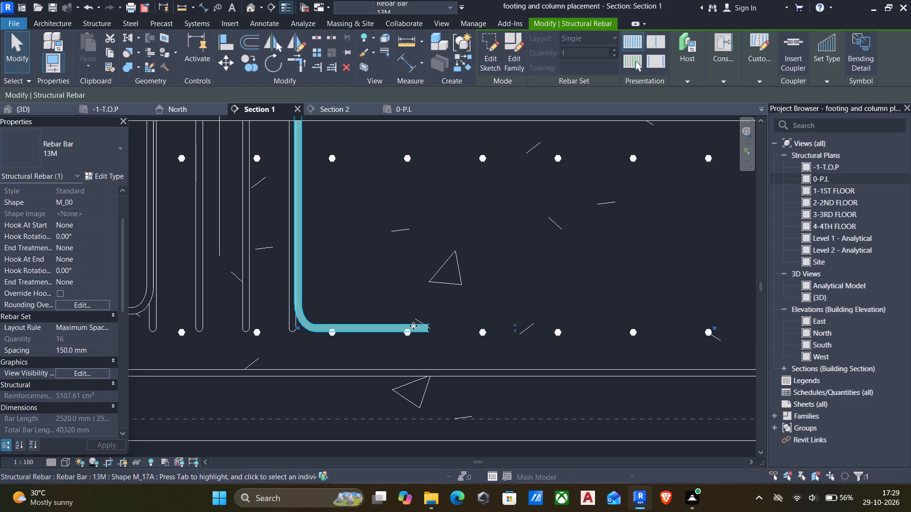
middle_drag(413, 327, 437, 293)
drag(427, 294, 438, 282)
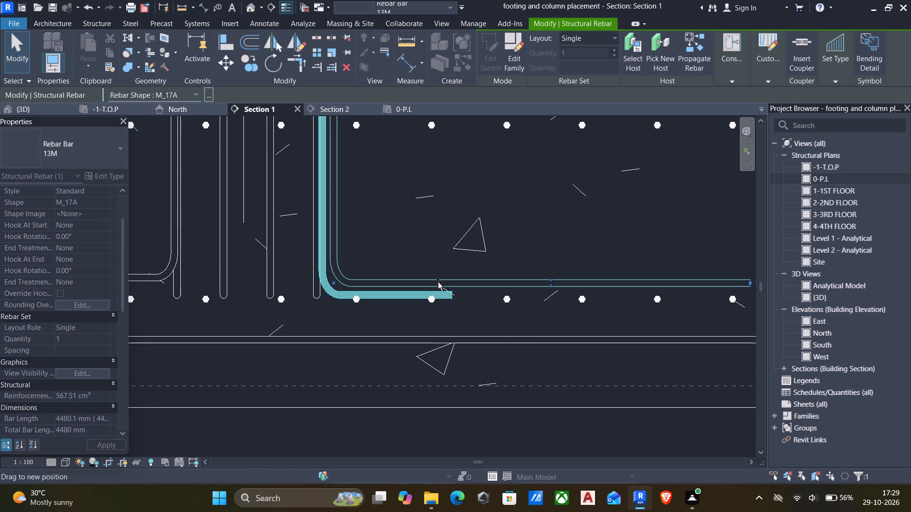
drag(438, 282, 437, 289)
Examine the clearance between the right-hand M_17A bar's leg and the bottom M_00 bar set in the footing.
scroll(355, 296, up, 5)
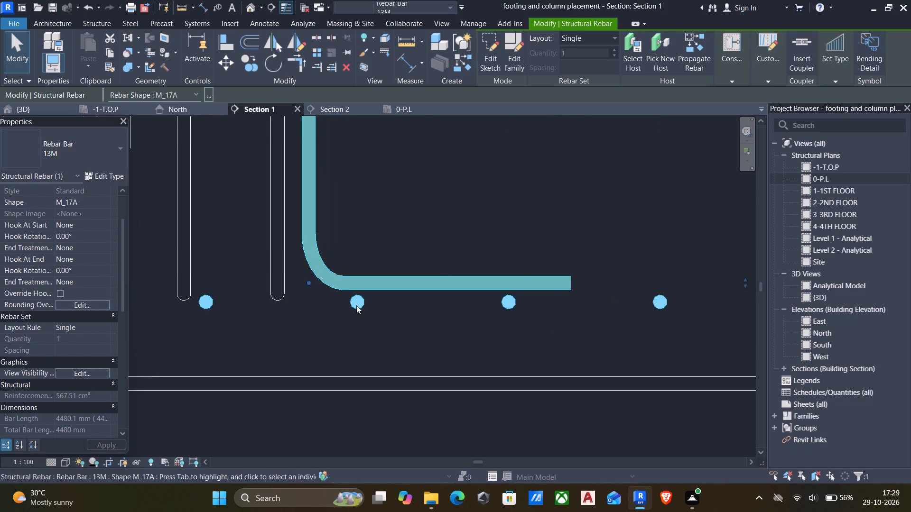
scroll(356, 305, up, 7)
right_drag(360, 299, 374, 298)
click(292, 266)
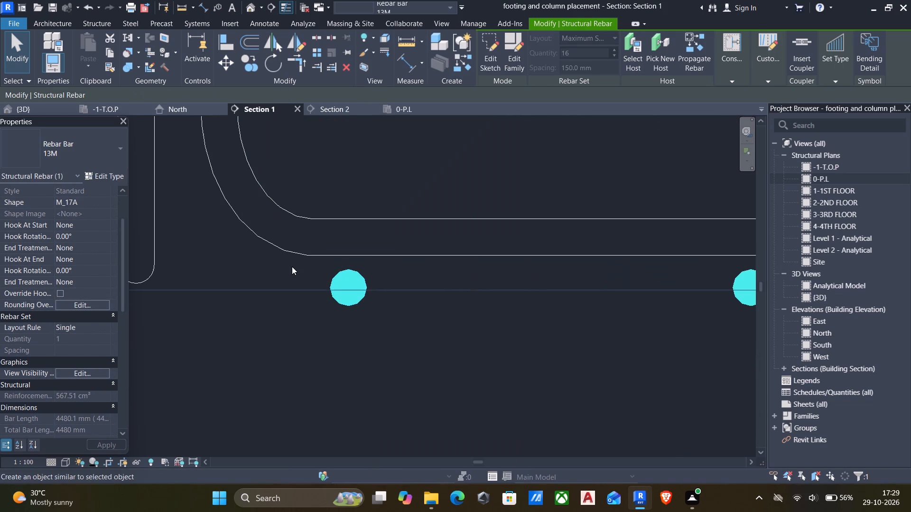
click(359, 271)
scroll(370, 241, down, 7)
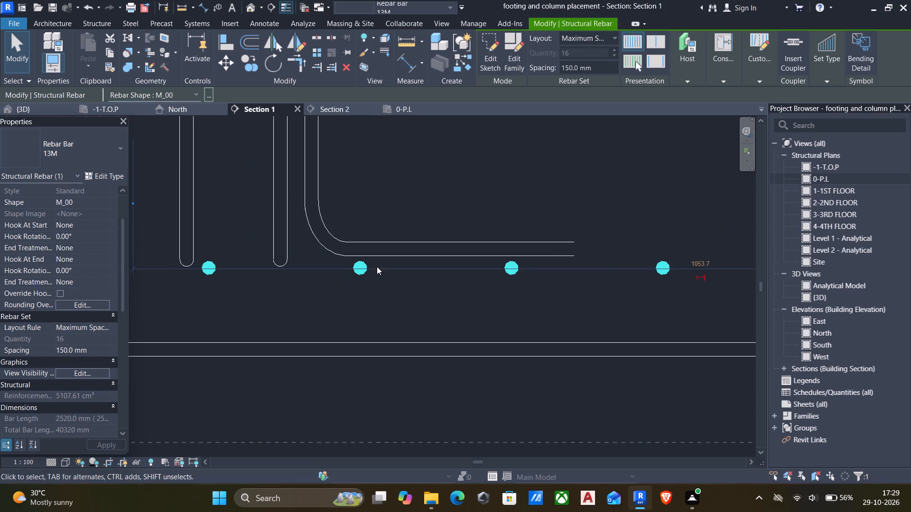
scroll(348, 262, down, 5)
scroll(406, 295, down, 6)
right_click(406, 295)
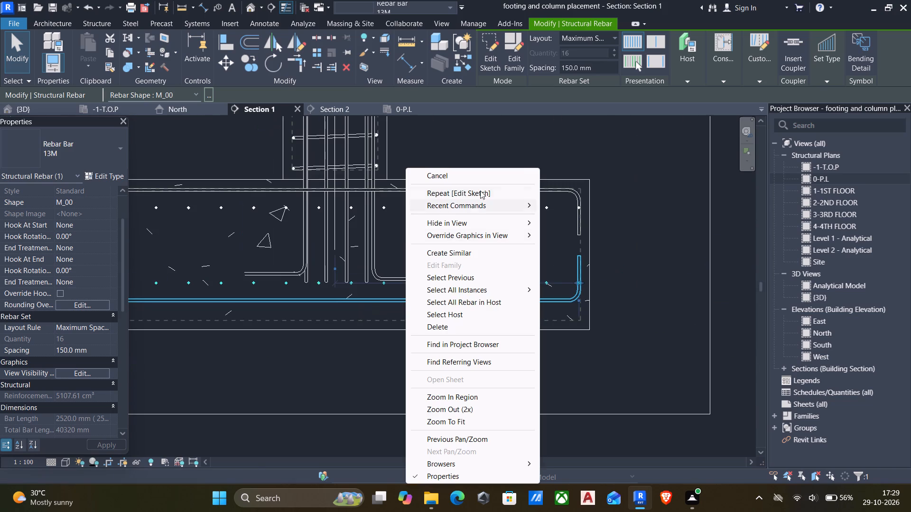
click(476, 168)
scroll(357, 228, up, 7)
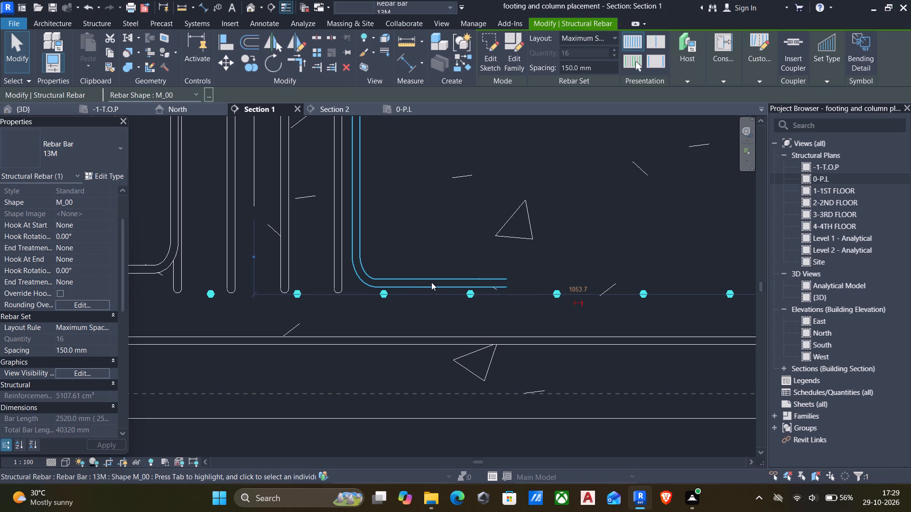
scroll(438, 281, down, 9)
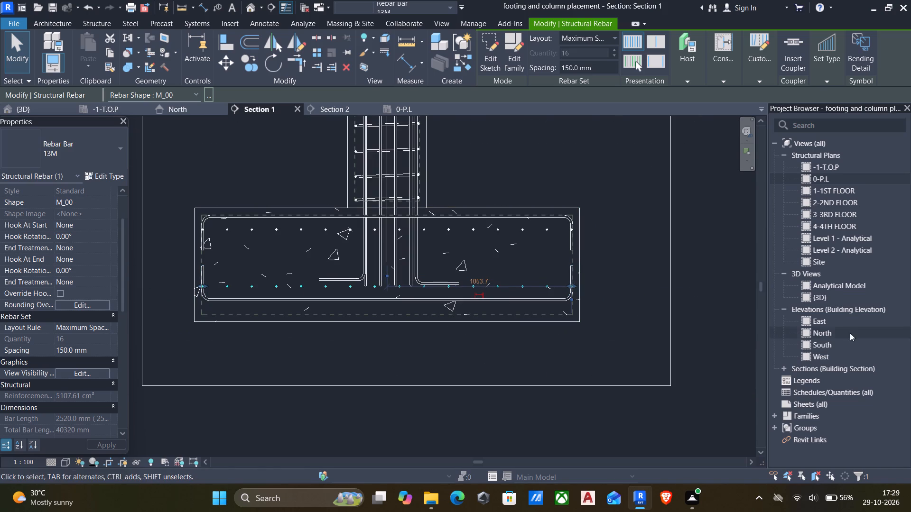
Inspect the column's M_T1 tie set in Section 1 and its position relative to the vertical bars and footing.
middle_drag(536, 282, 518, 322)
scroll(536, 283, down, 1)
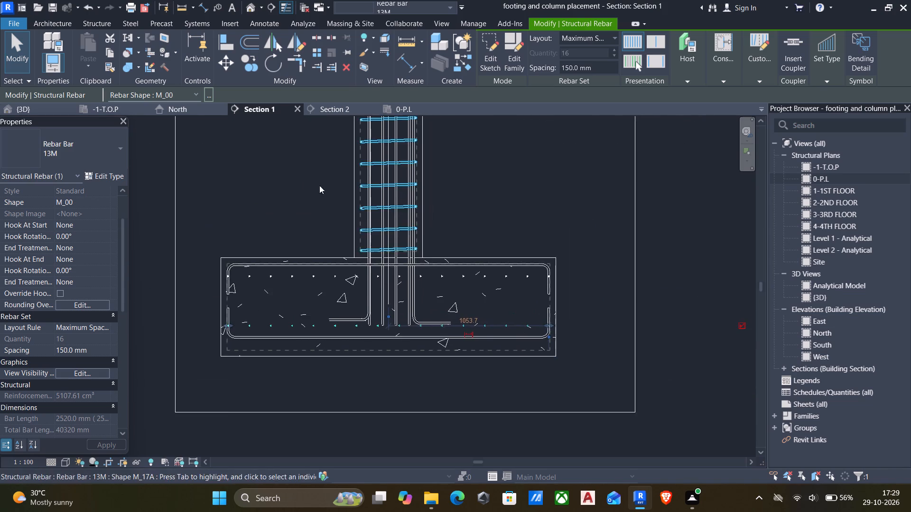
scroll(316, 182, up, 12)
middle_click(304, 320)
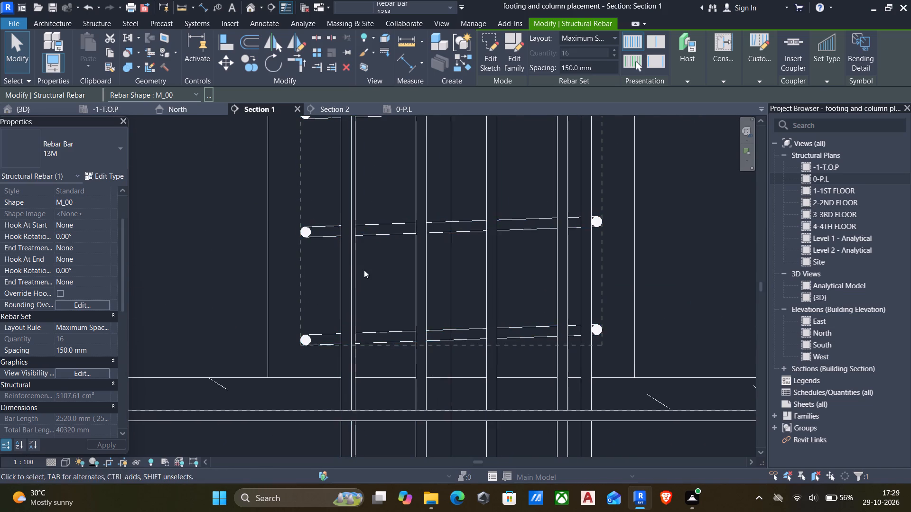
scroll(354, 263, up, 2)
click(314, 218)
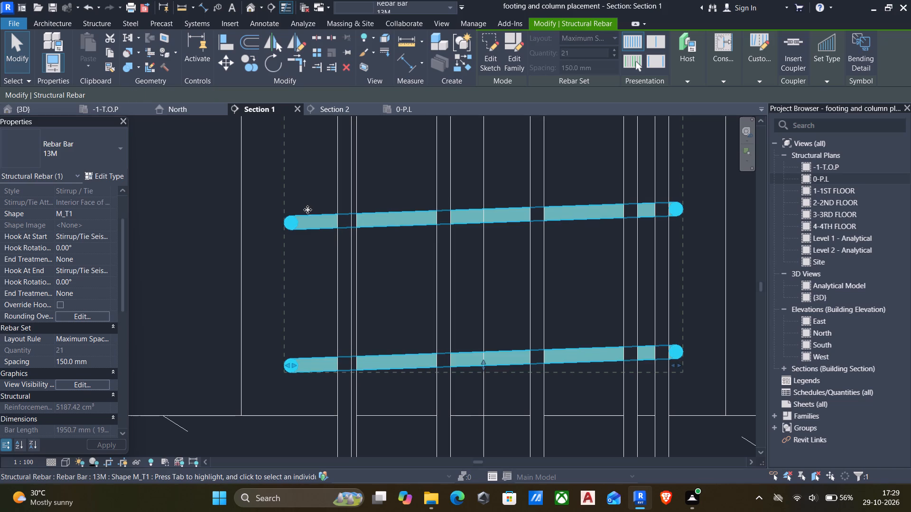
click(353, 213)
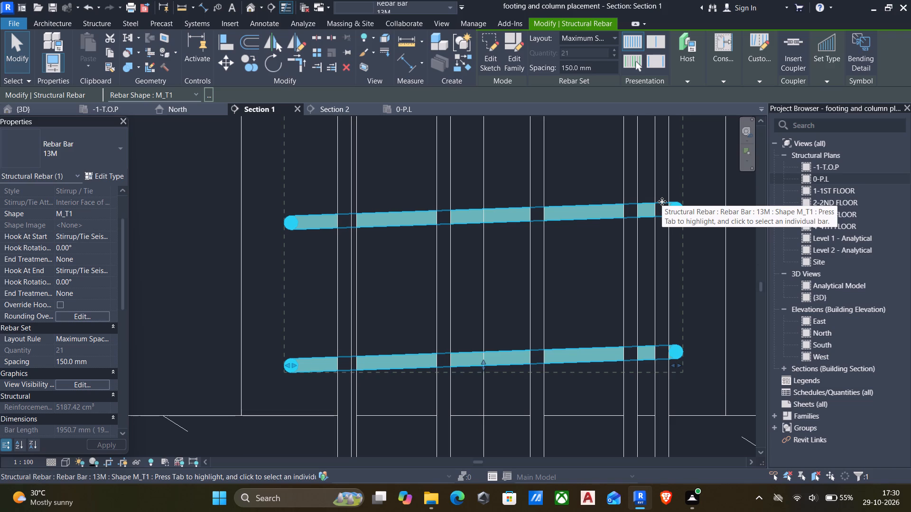
scroll(673, 244, down, 5)
middle_drag(458, 288, 444, 247)
scroll(444, 247, down, 6)
scroll(442, 246, up, 1)
middle_drag(565, 308, 530, 309)
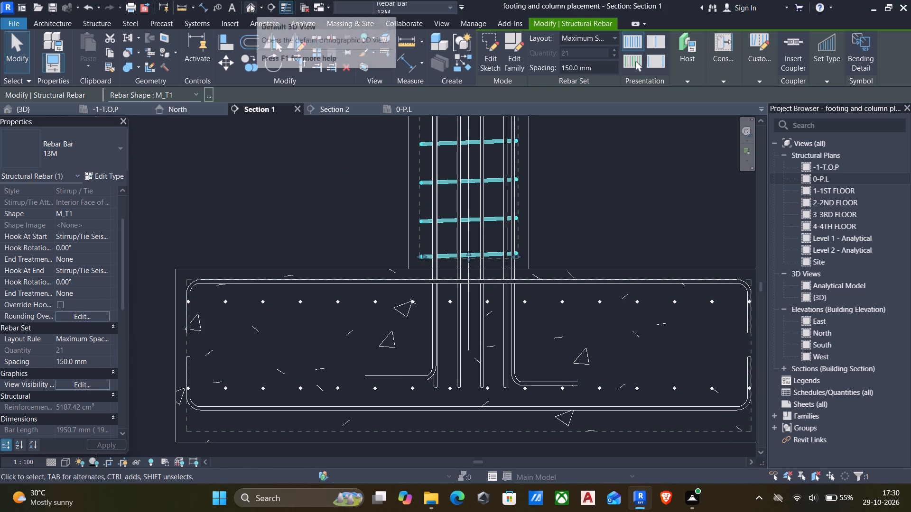
Examine the isolated footings and columns across the grid in the default 3D view, comparing the reinforced footings at grids 1 to 3 with the rest.
click(250, 4)
middle_click(441, 236)
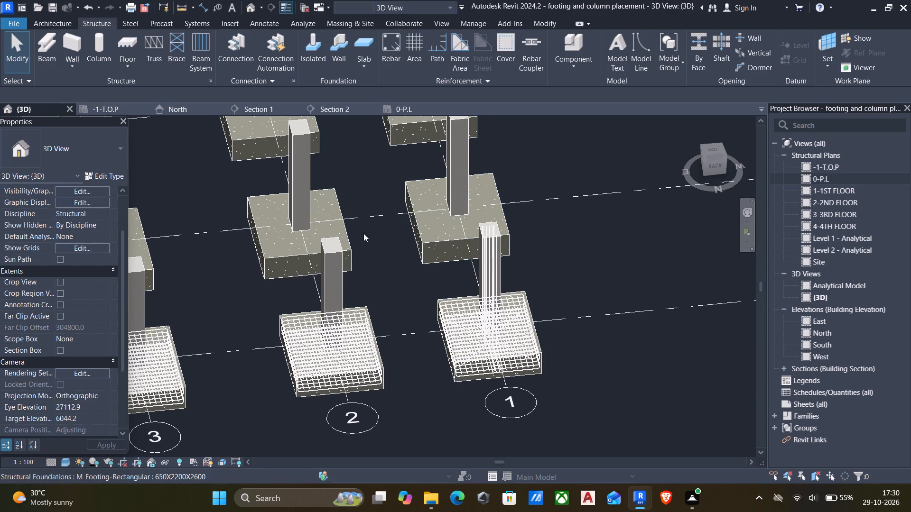
key(Escape)
scroll(459, 287, down, 4)
shift+middle_drag(471, 292, 235, 347)
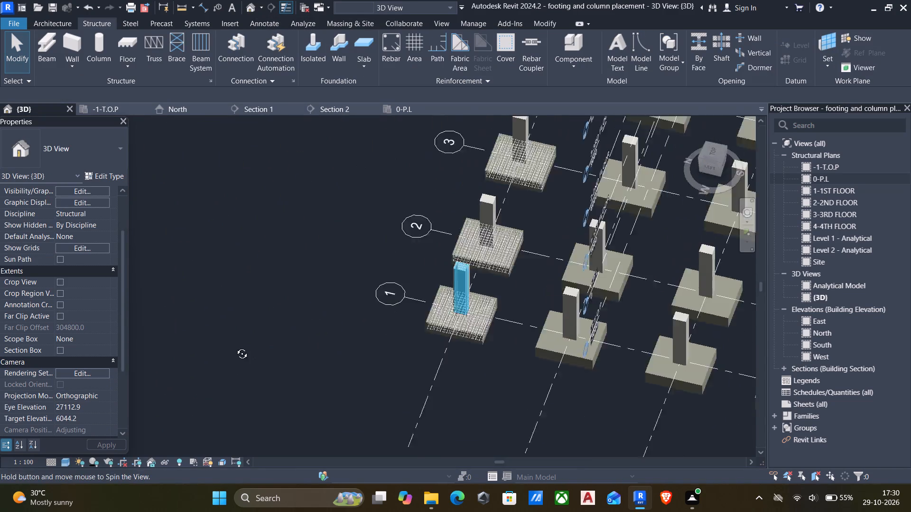
shift+middle_drag(235, 347, 179, 338)
middle_drag(286, 333, 251, 345)
middle_drag(246, 284, 175, 194)
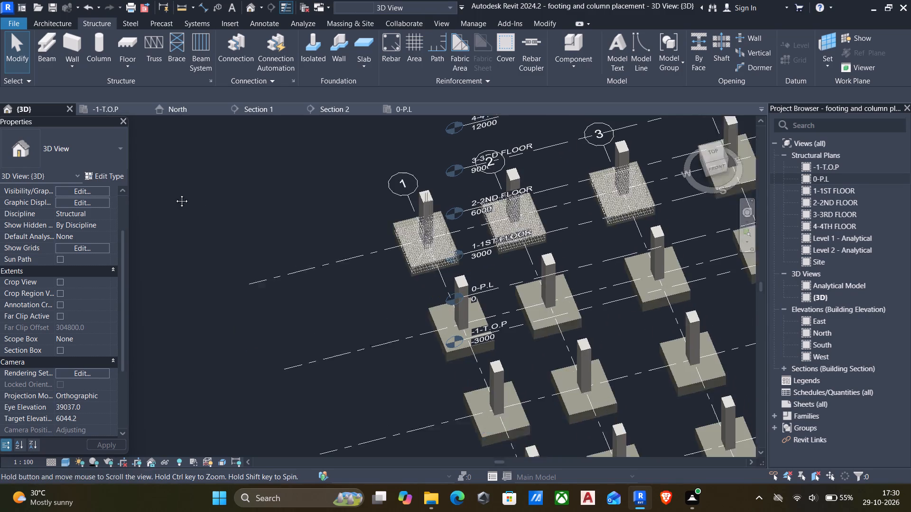
middle_drag(175, 194, 149, 185)
scroll(149, 187, down, 4)
middle_drag(414, 236, 393, 329)
scroll(452, 240, up, 3)
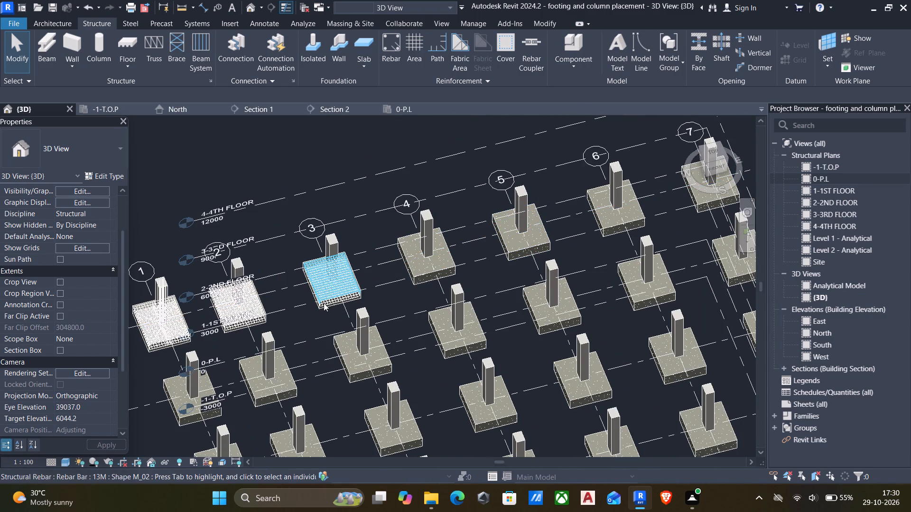
scroll(372, 303, down, 5)
shift+middle_drag(372, 308, 299, 323)
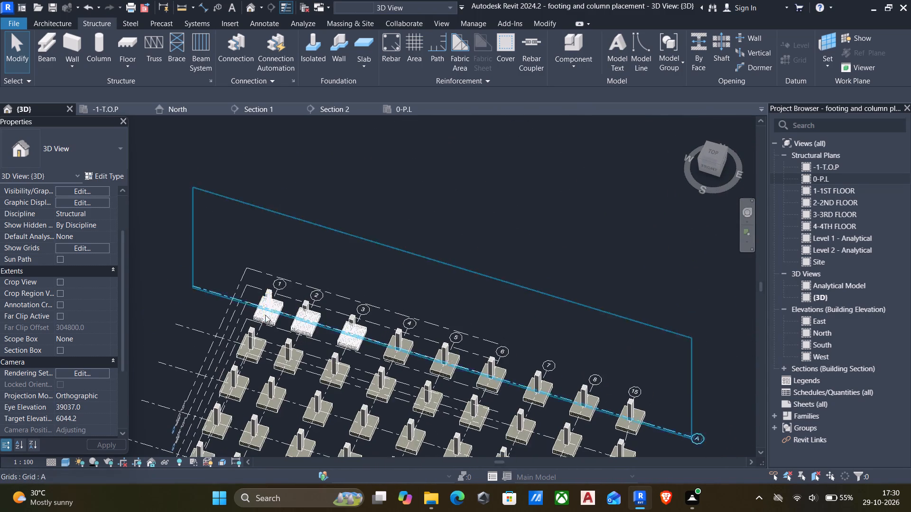
middle_drag(317, 339, 328, 294)
scroll(316, 278, up, 6)
scroll(358, 259, up, 5)
middle_drag(336, 286, 426, 220)
middle_drag(433, 293, 390, 243)
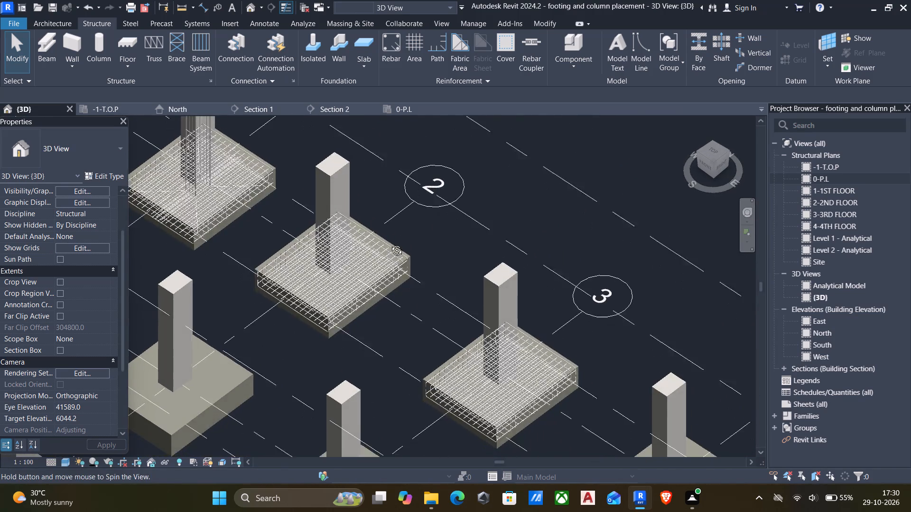
middle_drag(390, 243, 389, 242)
scroll(400, 282, up, 5)
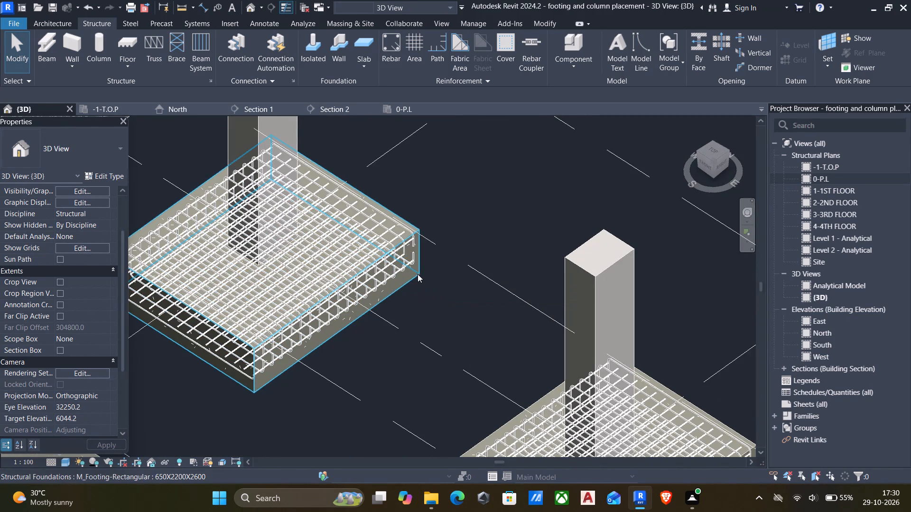
Propagate the rebar of the grid A/2 footing, aligned by host, to the grid A footings at grids 4, 5, 6, 7, 8 and 15.
click(418, 275)
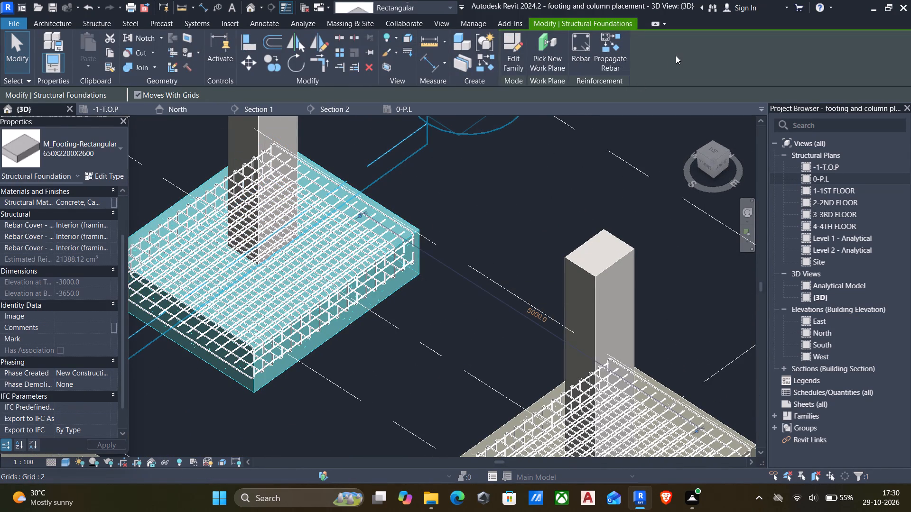
click(607, 49)
scroll(493, 219, down, 6)
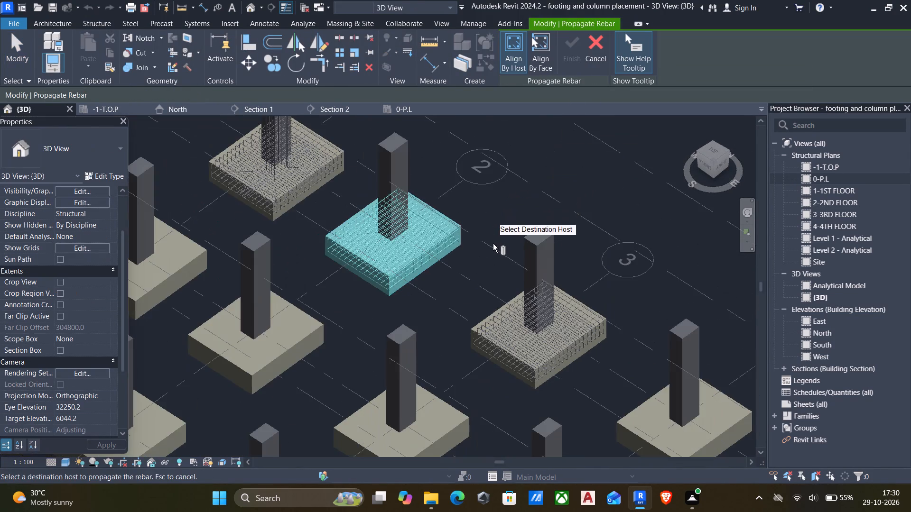
middle_drag(495, 249, 474, 157)
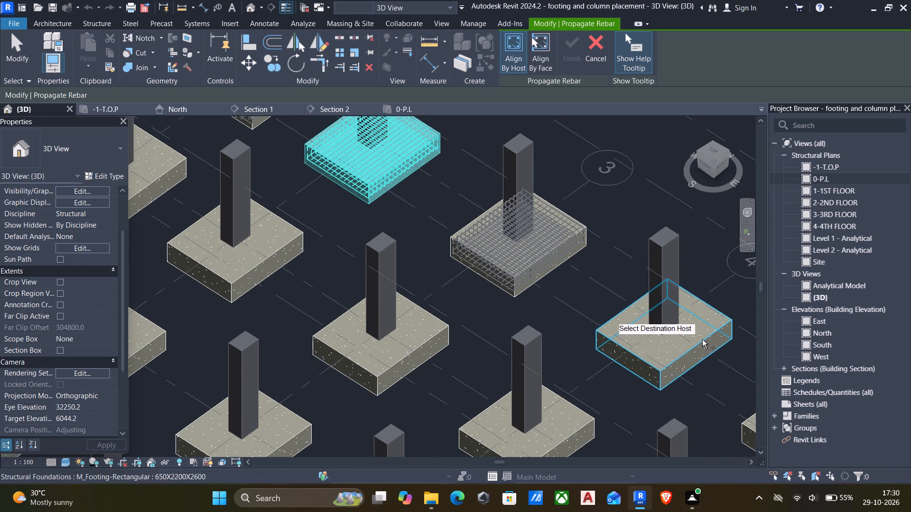
click(702, 339)
middle_drag(696, 338, 424, 134)
scroll(396, 138, down, 5)
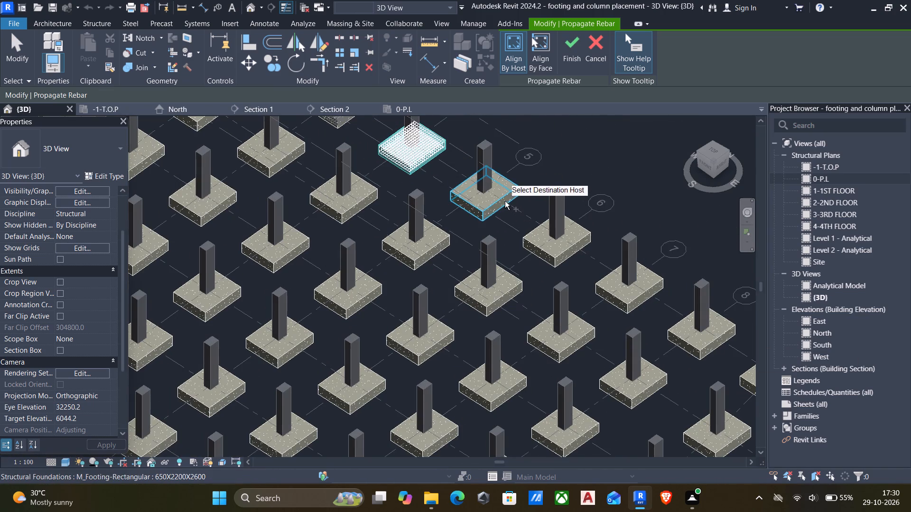
click(505, 201)
click(572, 245)
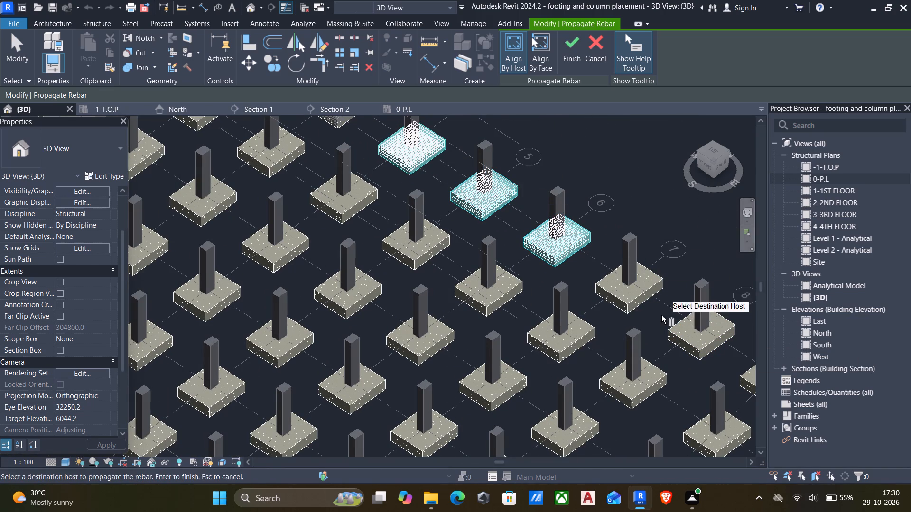
click(632, 299)
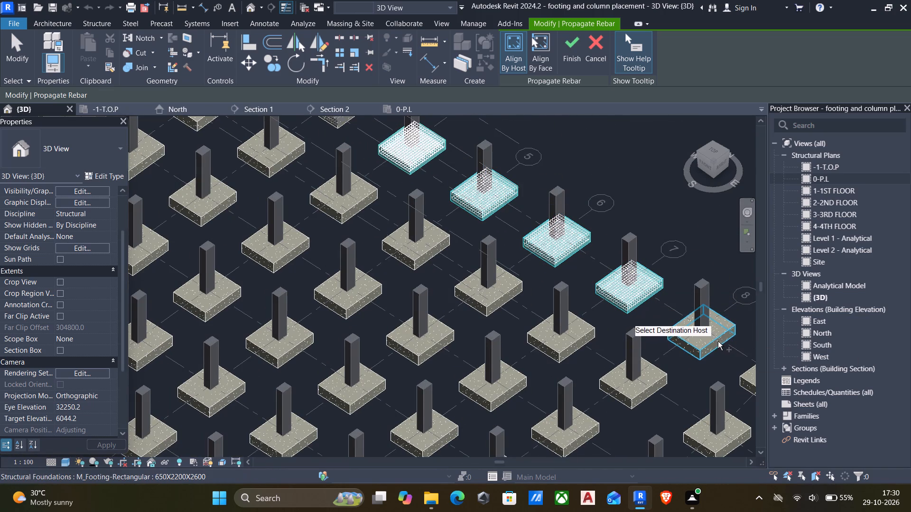
click(717, 341)
middle_drag(710, 339, 566, 239)
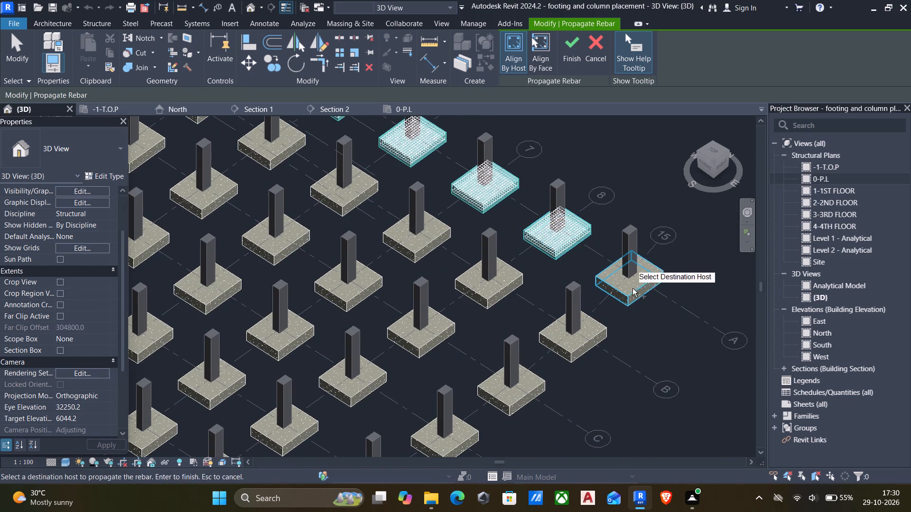
click(634, 291)
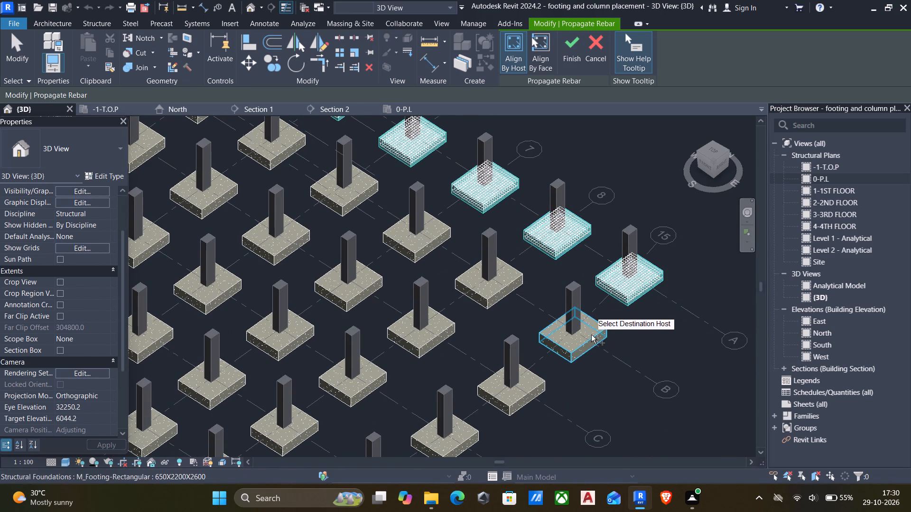
Add all grid B footings, plus the grid C footings at grids 7, 8 and 15, as rebar propagation destinations.
click(591, 335)
click(498, 291)
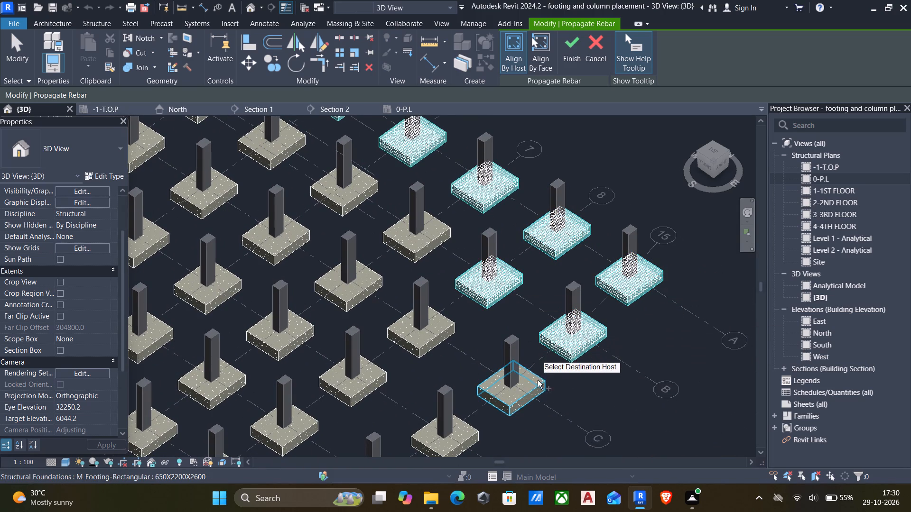
click(538, 384)
click(425, 343)
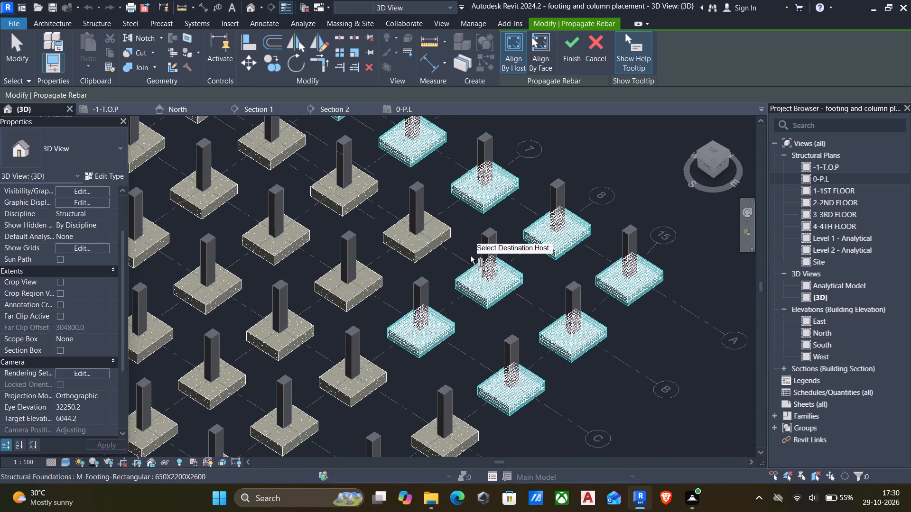
click(436, 242)
click(373, 283)
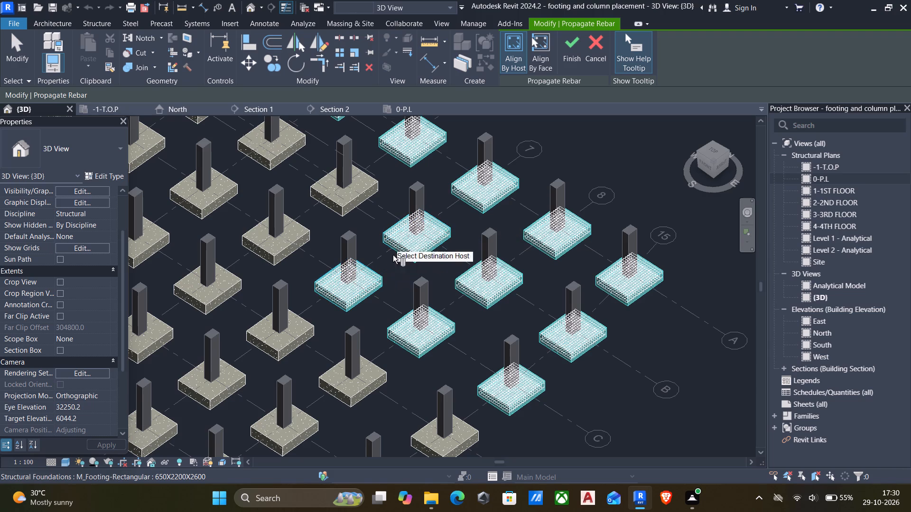
click(359, 191)
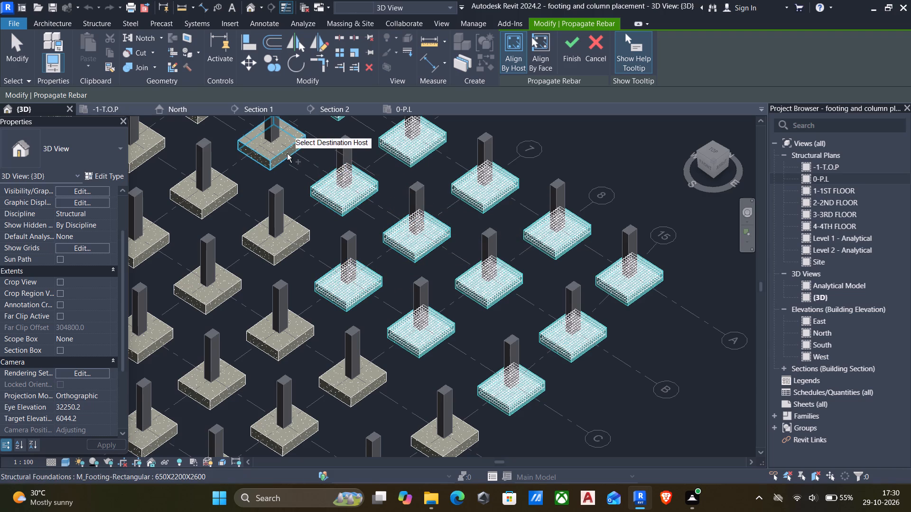
click(279, 151)
middle_drag(316, 177, 525, 262)
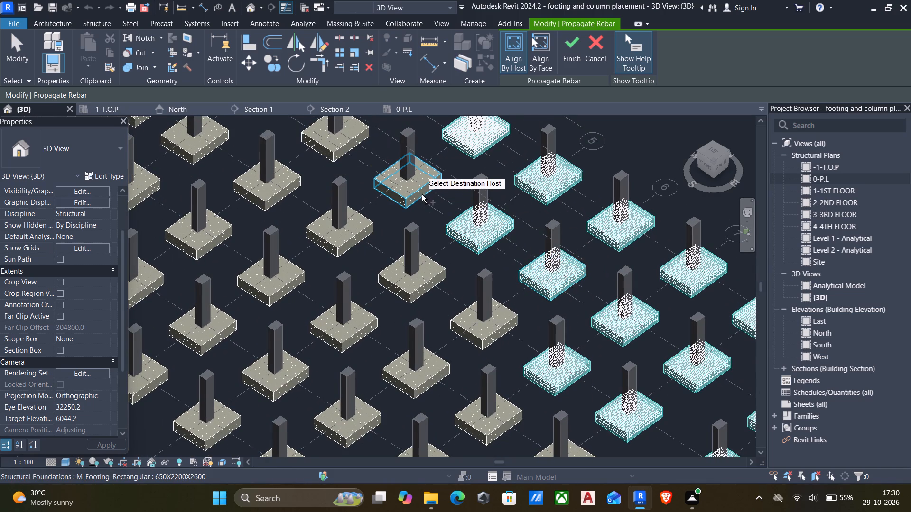
click(421, 192)
middle_drag(408, 196, 543, 316)
click(493, 261)
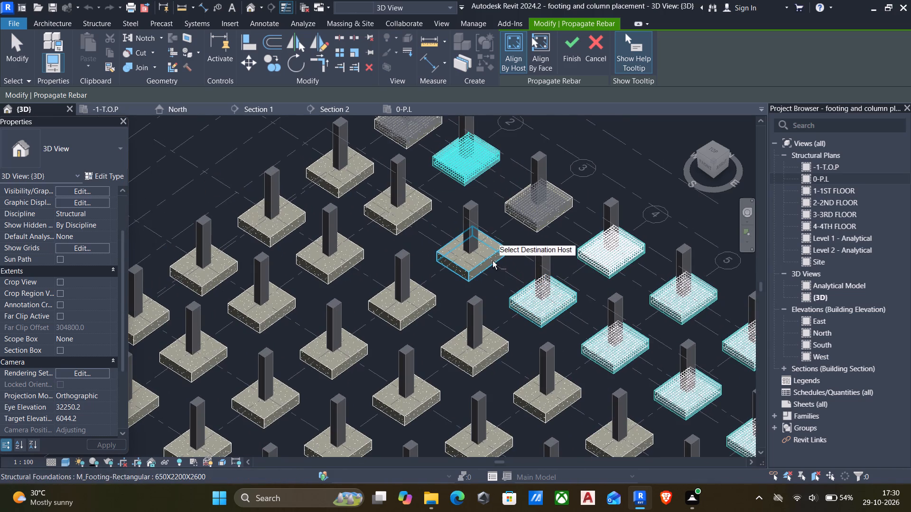
click(417, 212)
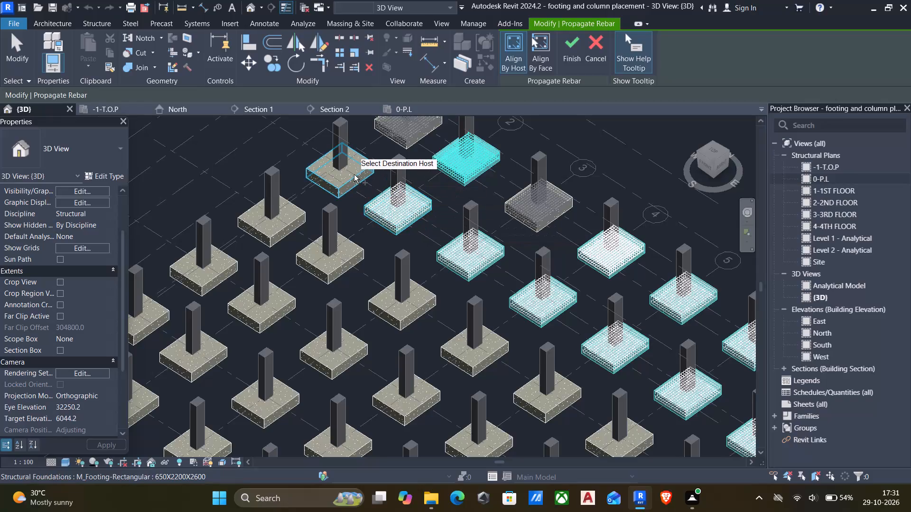
click(354, 174)
Add the remaining grid C footings, at grids 1 to 6, as rebar propagation destinations.
click(299, 220)
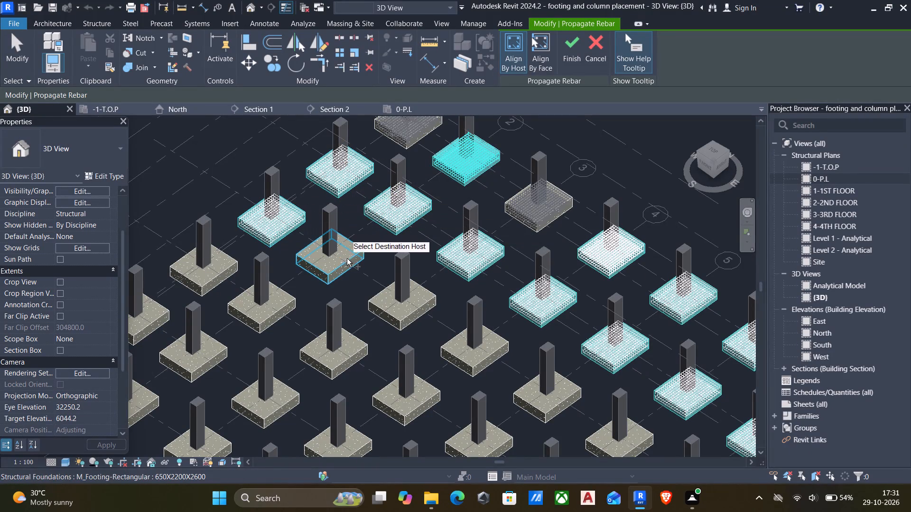
click(347, 260)
click(401, 319)
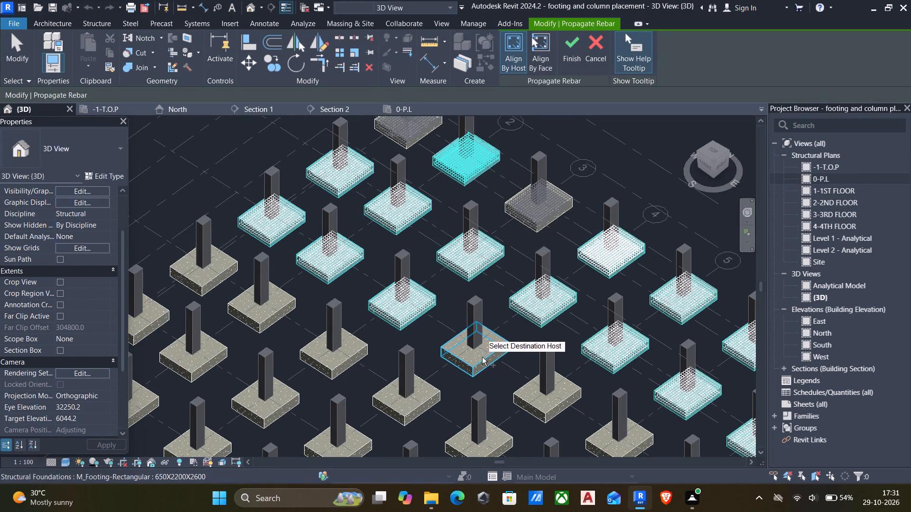
click(484, 360)
middle_drag(545, 384, 521, 315)
drag(527, 345, 537, 351)
click(601, 394)
Add the footings at grids 7, 8 and 15 on grids D, E and the row beyond E as rebar propagation destinations.
middle_drag(594, 392, 505, 293)
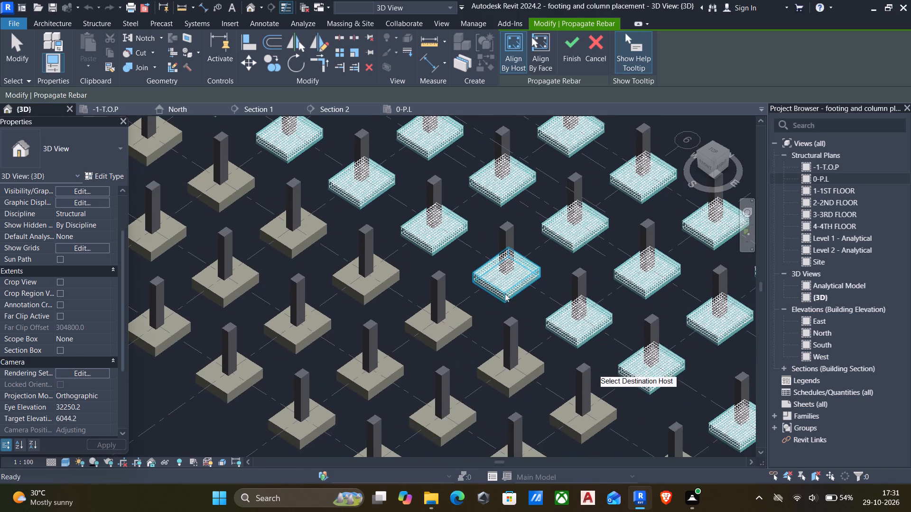
click(528, 375)
click(600, 421)
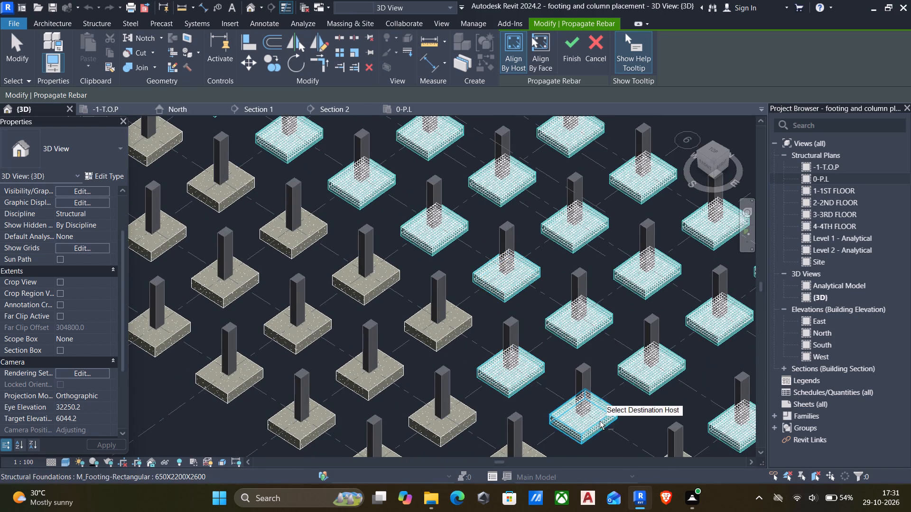
middle_drag(583, 411, 493, 274)
click(581, 357)
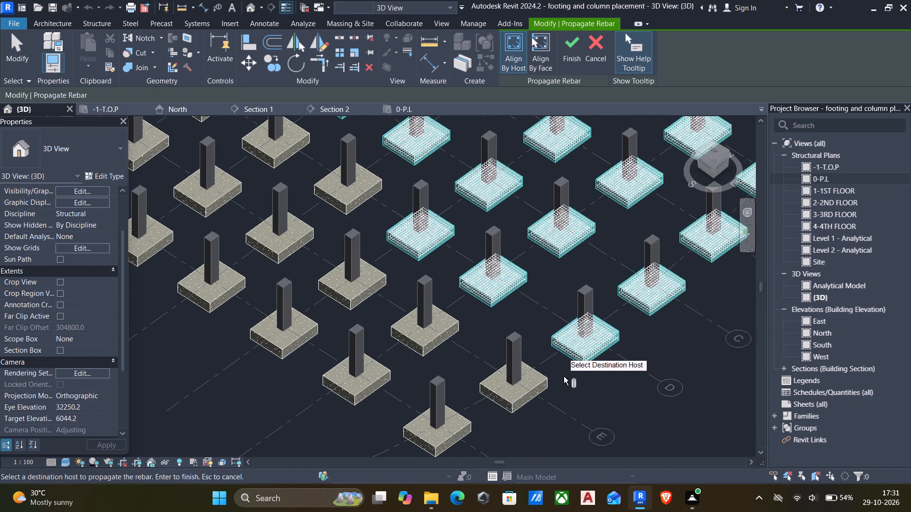
click(540, 380)
click(460, 432)
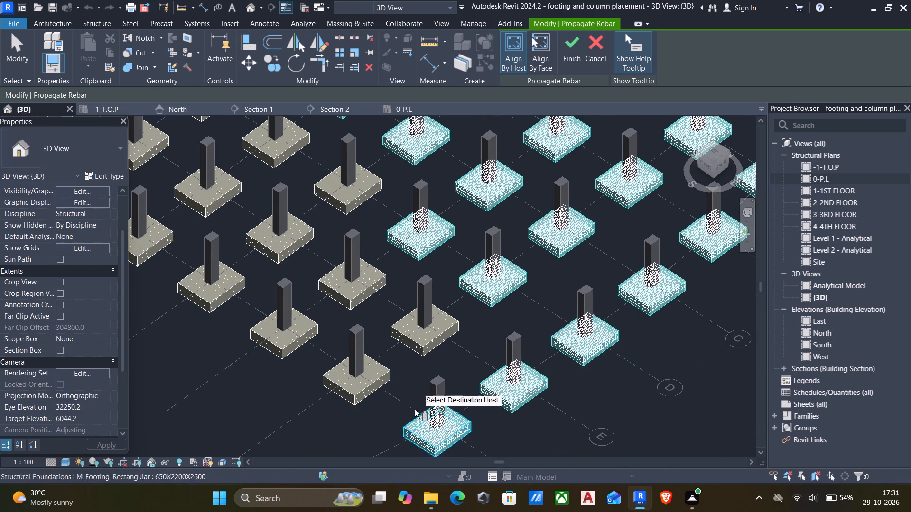
drag(364, 390, 379, 393)
click(440, 338)
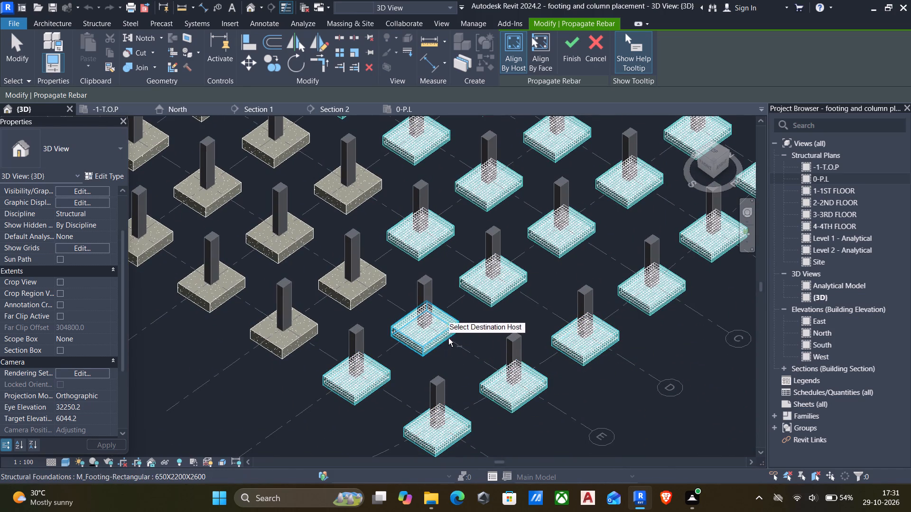
click(365, 290)
click(309, 329)
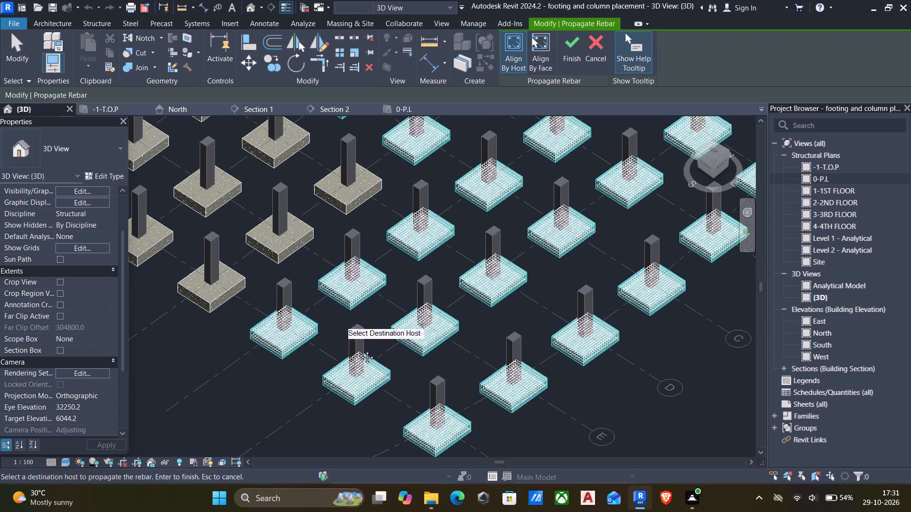
Add the footings at grids 5 and 6 on grids D, E and the row beyond E as rebar propagation destinations.
middle_drag(344, 345, 562, 402)
click(431, 359)
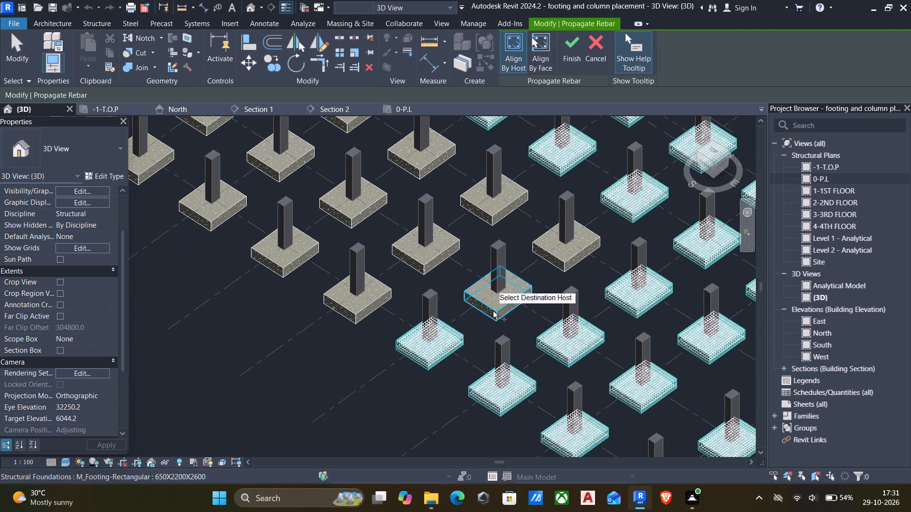
drag(493, 312, 502, 312)
click(570, 263)
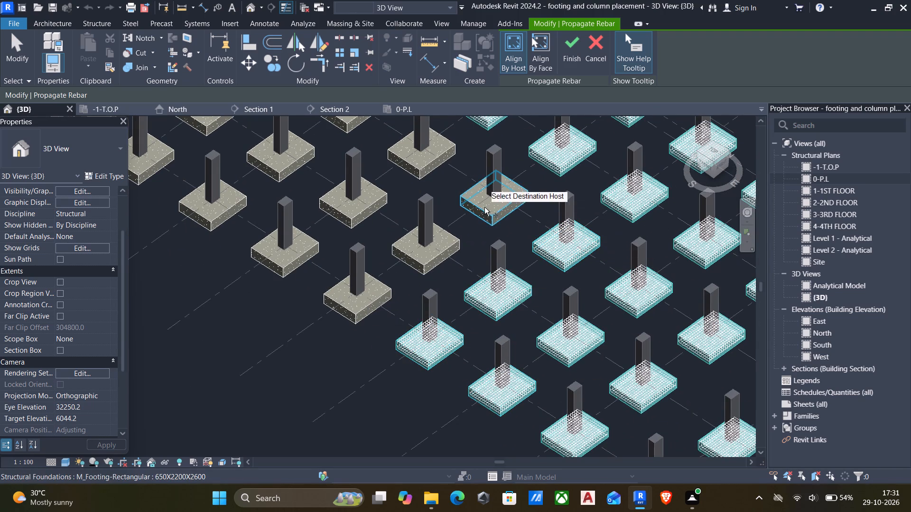
click(498, 210)
click(451, 245)
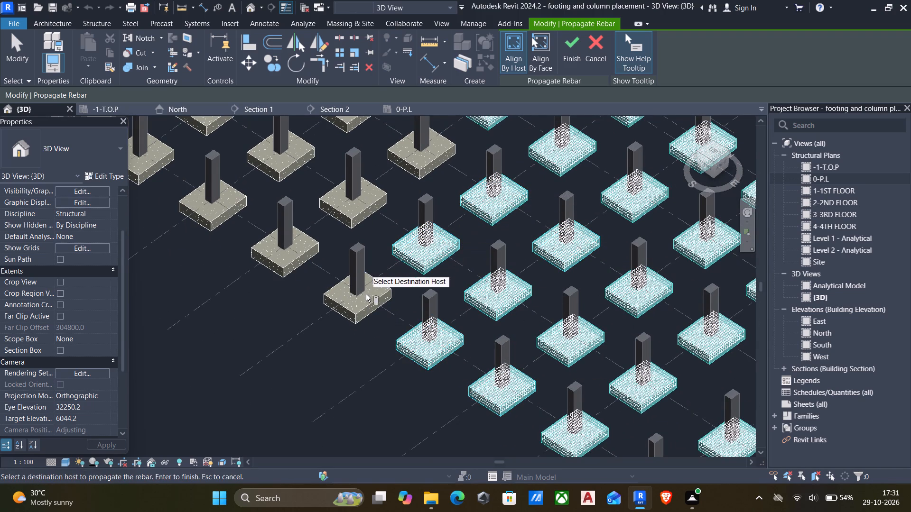
click(368, 303)
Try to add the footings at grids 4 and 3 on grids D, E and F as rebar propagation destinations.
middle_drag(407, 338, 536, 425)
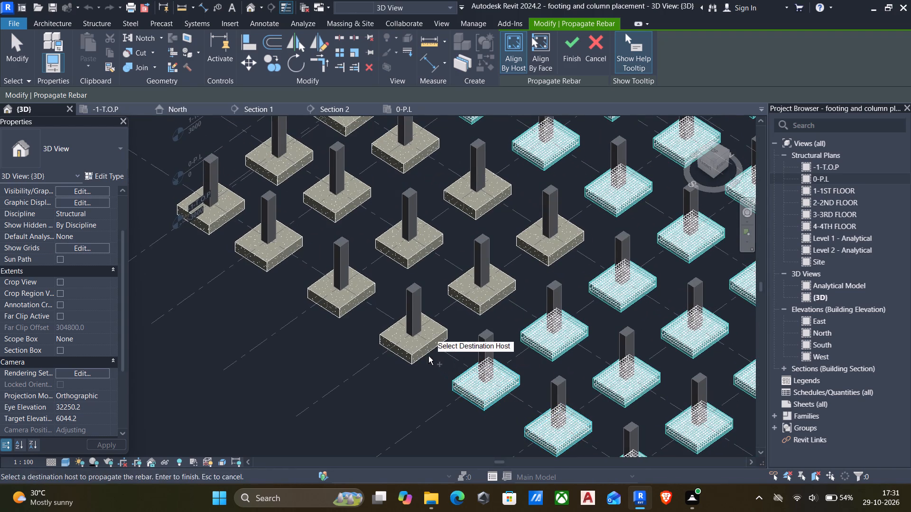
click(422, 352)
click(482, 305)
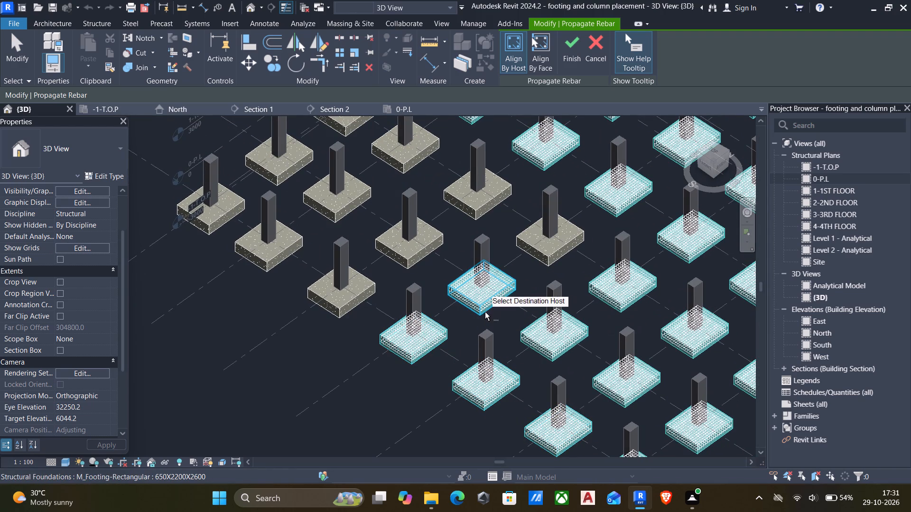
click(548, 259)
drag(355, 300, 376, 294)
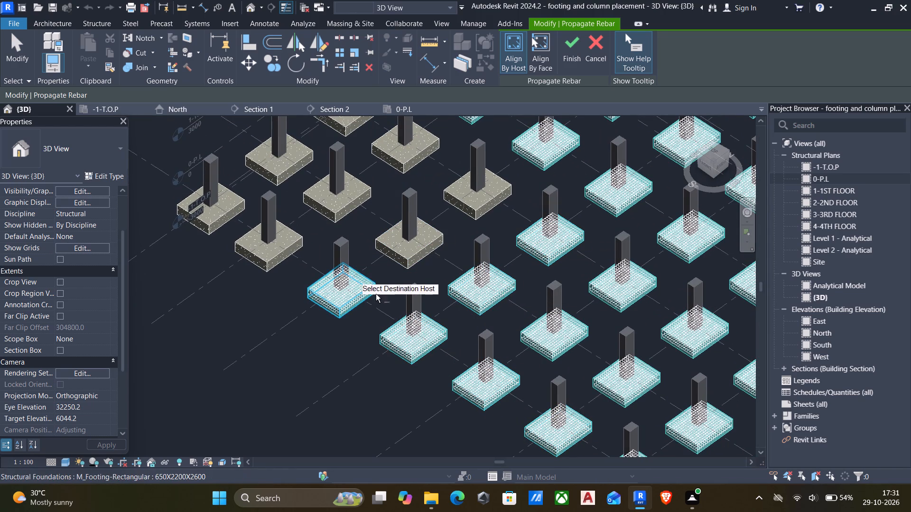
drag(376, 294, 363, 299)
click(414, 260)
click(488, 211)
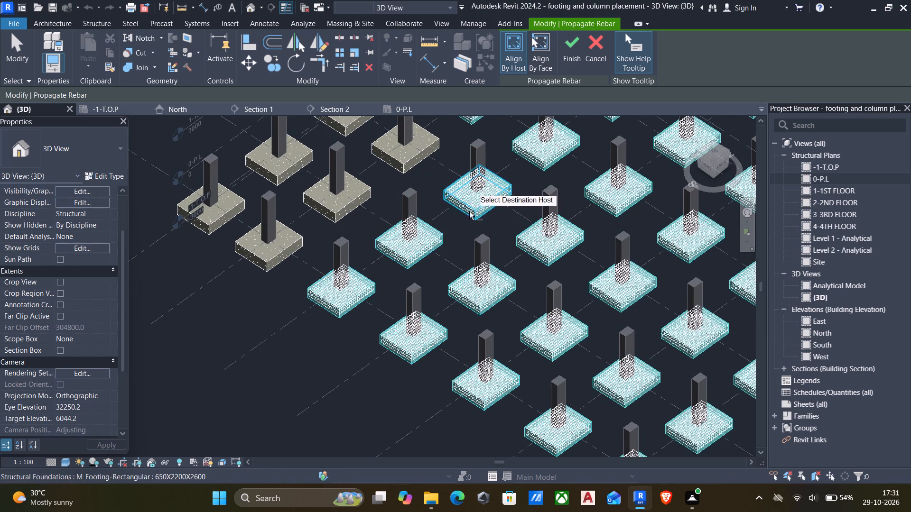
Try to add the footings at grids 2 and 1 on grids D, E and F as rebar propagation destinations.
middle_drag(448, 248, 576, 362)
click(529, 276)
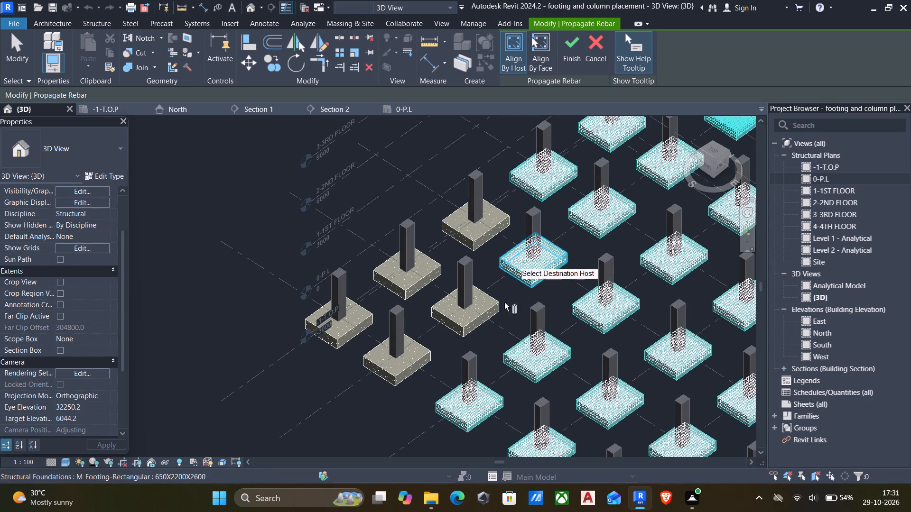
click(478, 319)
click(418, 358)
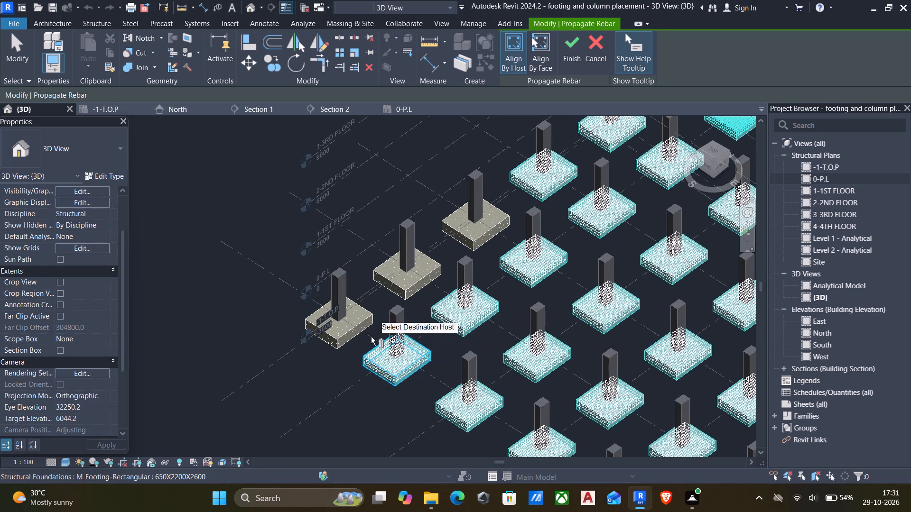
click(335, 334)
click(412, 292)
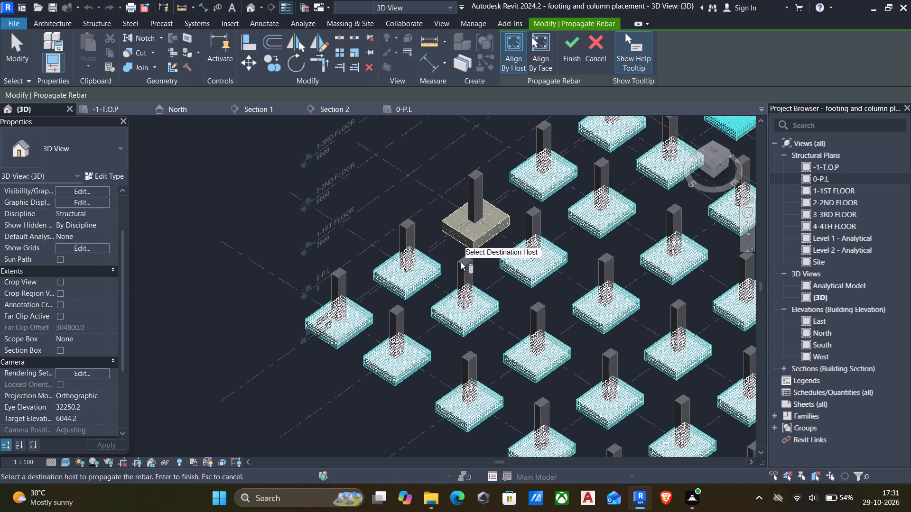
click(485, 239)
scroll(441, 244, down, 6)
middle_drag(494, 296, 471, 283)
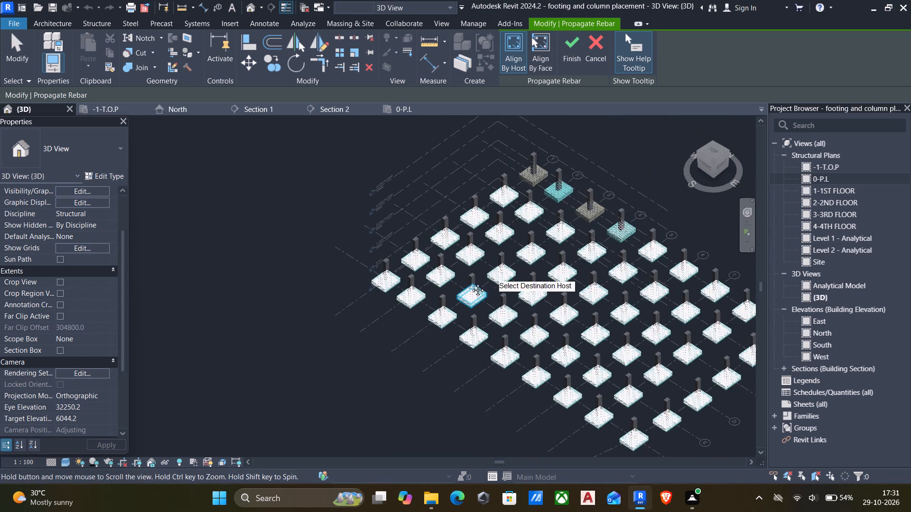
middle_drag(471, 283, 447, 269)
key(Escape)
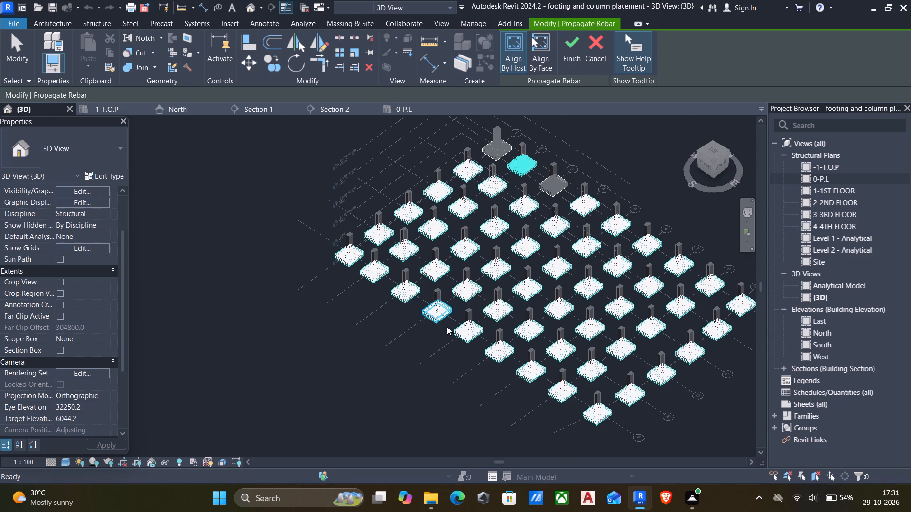
Start Propagate Rebar from the reinforced grid A footing at grid 3, adding the grid A footings at grids 4 and 5 as destinations.
middle_drag(447, 327, 390, 279)
scroll(435, 349, down, 5)
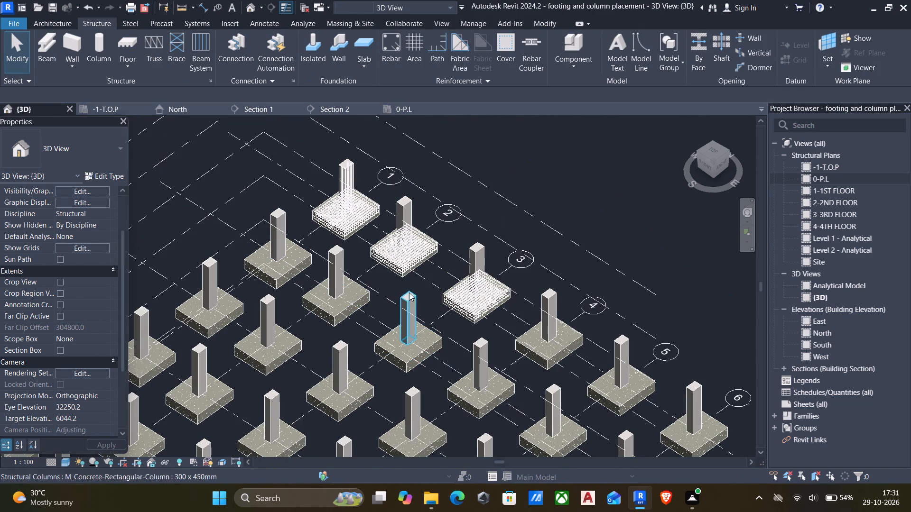
scroll(531, 306, up, 5)
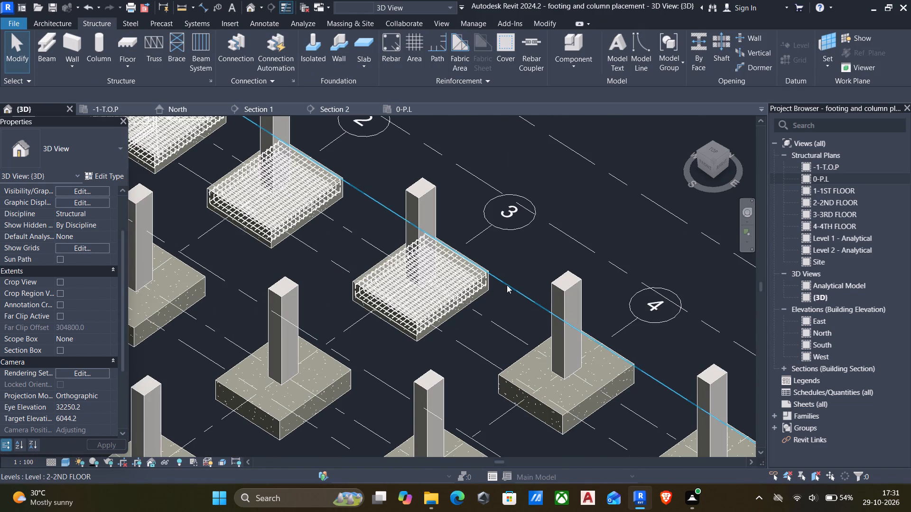
scroll(496, 288, up, 5)
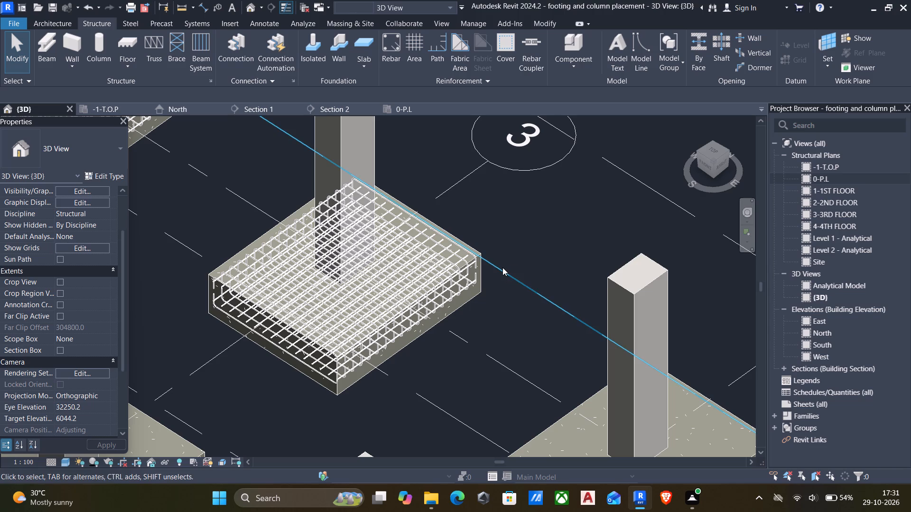
scroll(462, 272, up, 4)
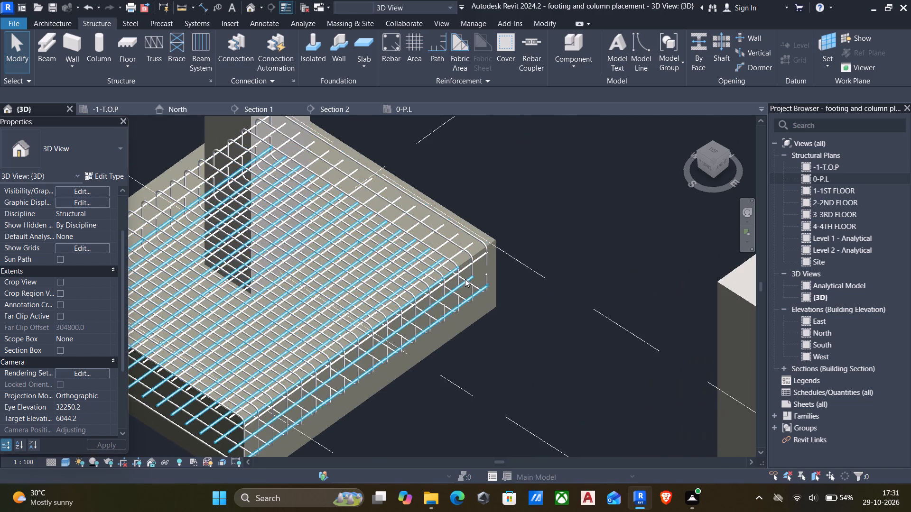
click(492, 313)
scroll(435, 302, down, 6)
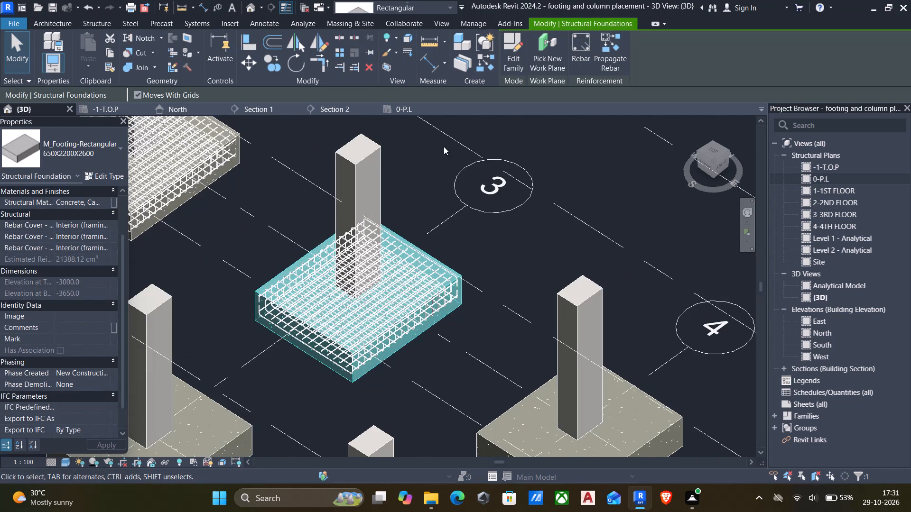
click(614, 63)
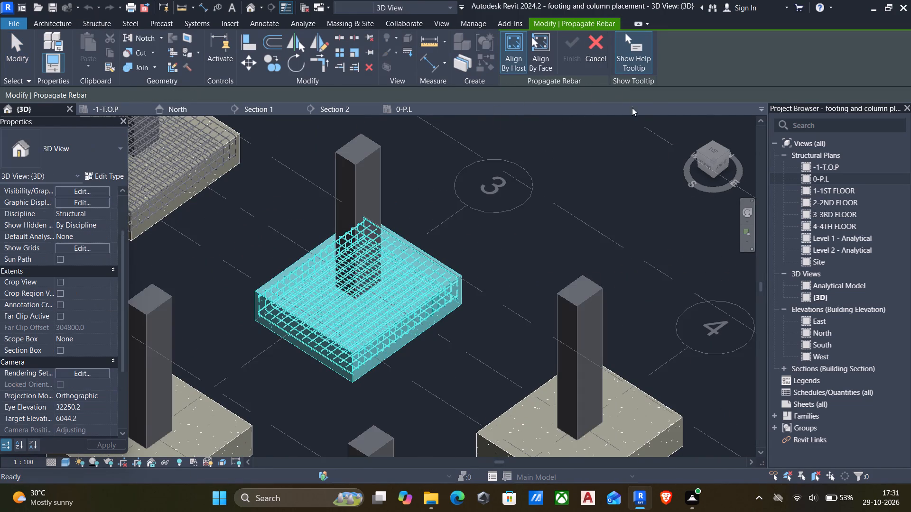
scroll(657, 204, down, 6)
middle_drag(642, 248, 563, 218)
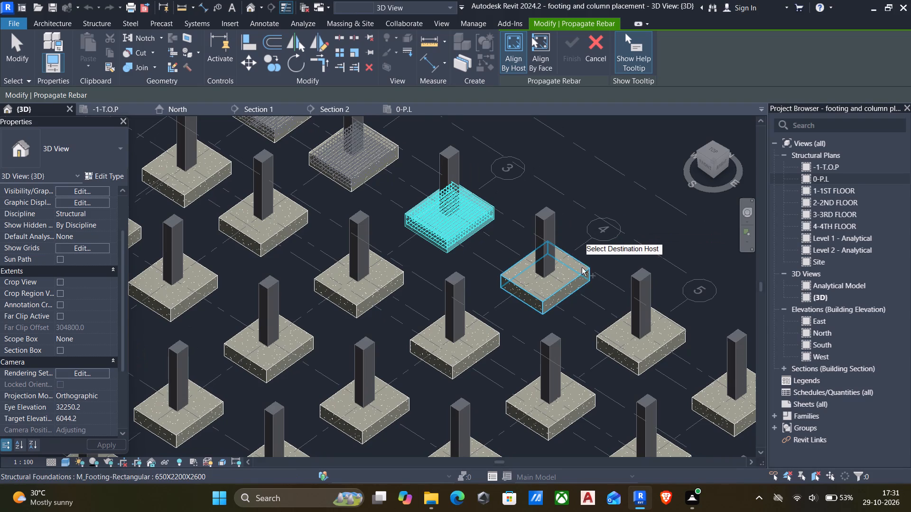
click(572, 284)
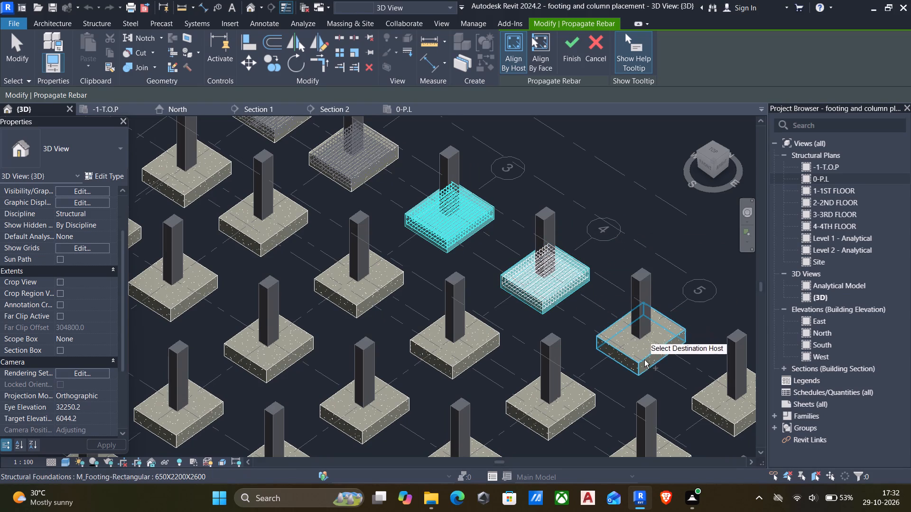
click(644, 361)
Add the grid A footings at grids 6, 7, 8 and 15 as rebar propagation destinations.
middle_drag(642, 365, 540, 294)
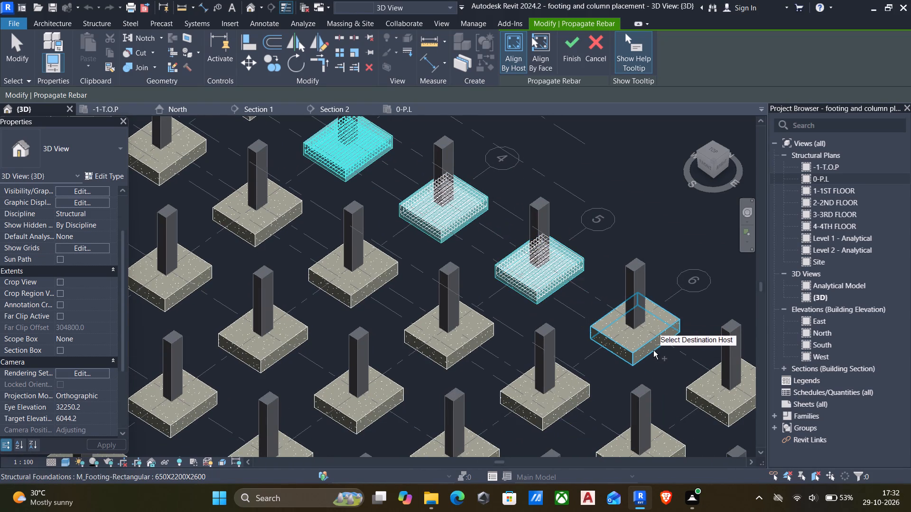
click(653, 350)
middle_drag(668, 375, 562, 296)
click(626, 328)
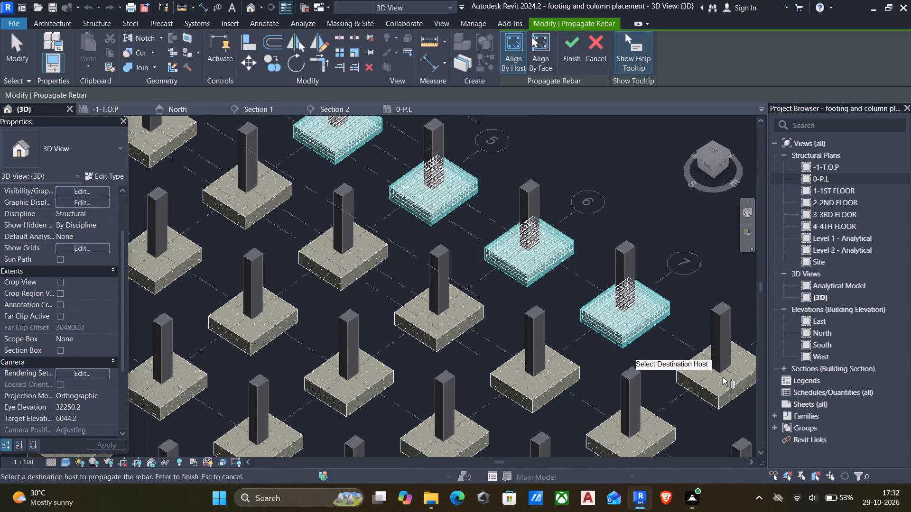
click(730, 398)
middle_drag(725, 398, 530, 274)
scroll(526, 278, down, 2)
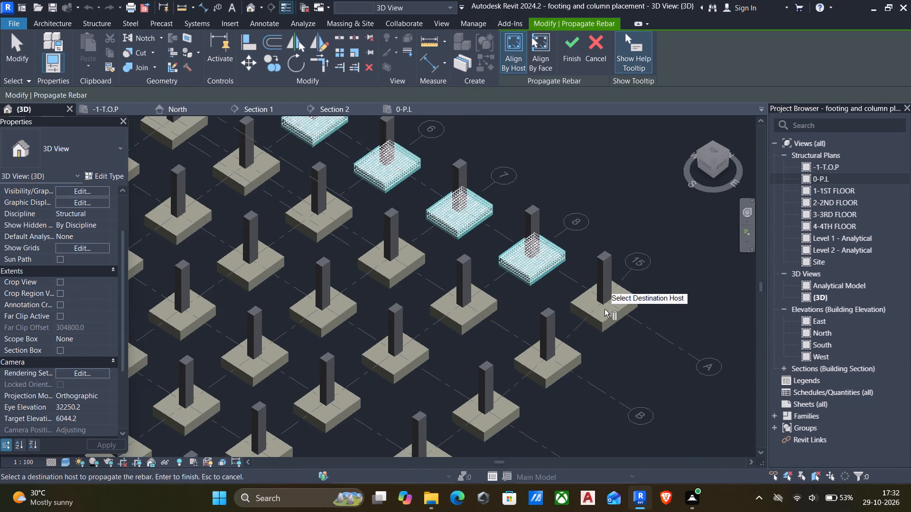
click(610, 319)
Add the grid 15 footings on grids B to F and the grid 8 footings on grids B and C as rebar propagation destinations.
click(574, 369)
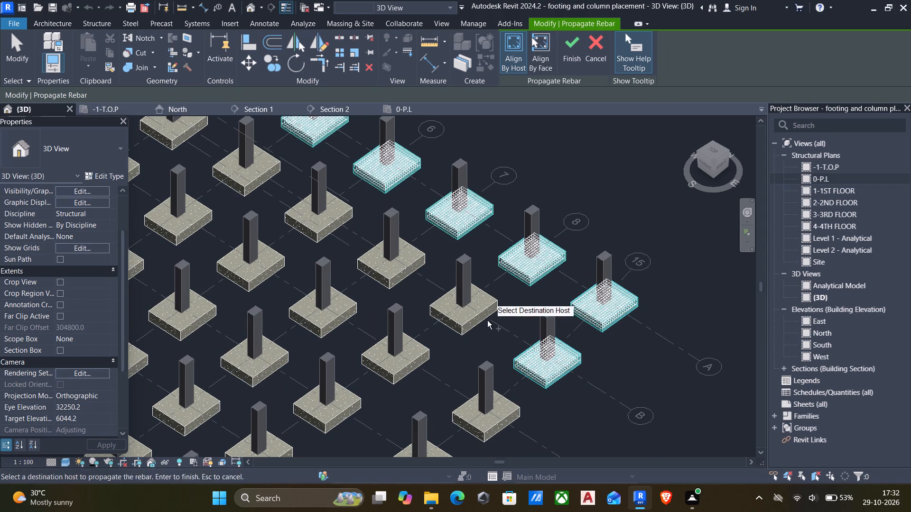
click(480, 319)
click(505, 418)
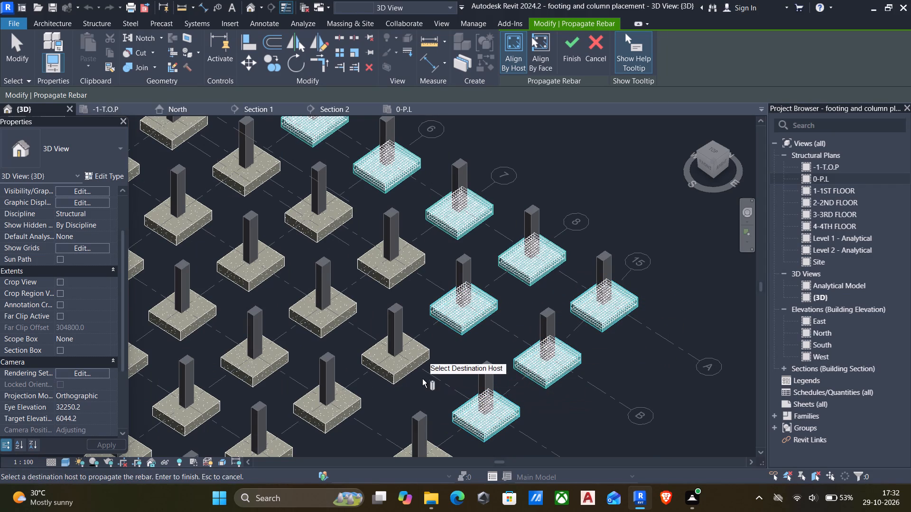
click(404, 370)
middle_drag(429, 388, 499, 295)
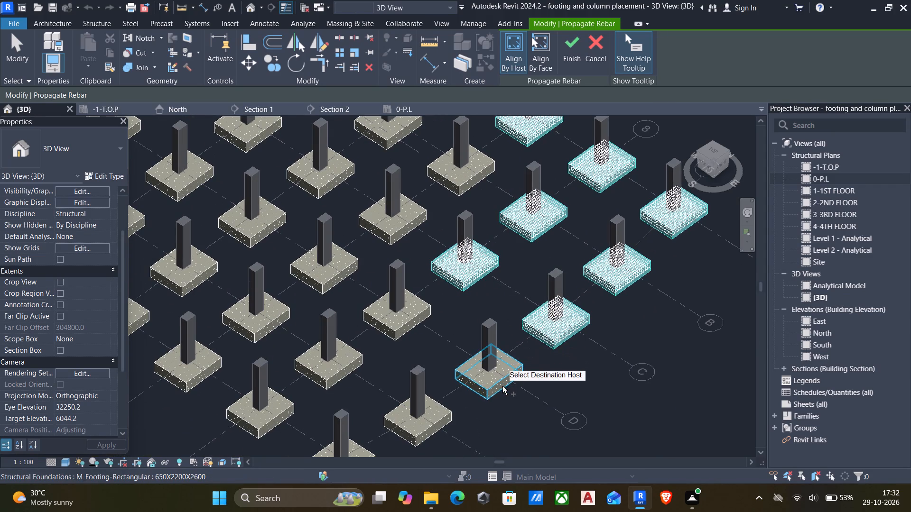
click(502, 386)
click(448, 415)
middle_drag(467, 411, 628, 302)
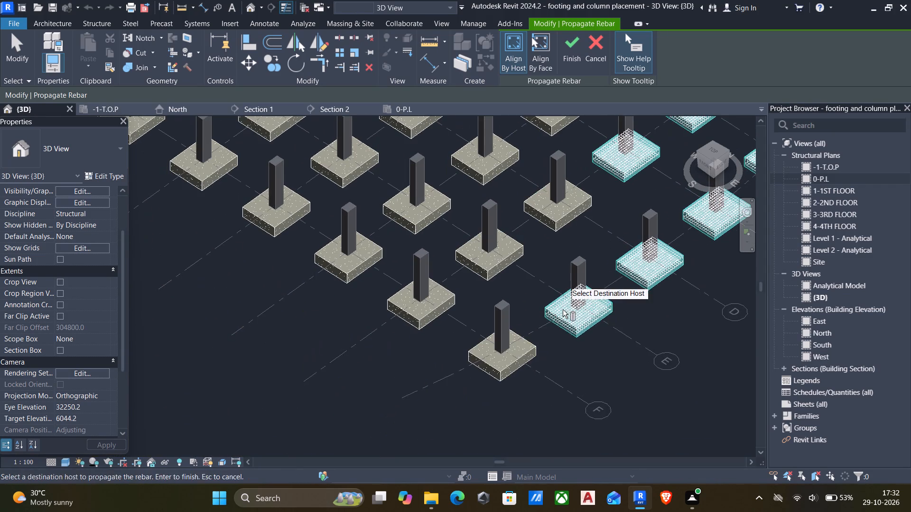
click(526, 354)
Add the grid 8 footings on grids D to F and the grid 7 footings on grids B to F as rebar propagation destinations.
middle_drag(526, 357, 575, 423)
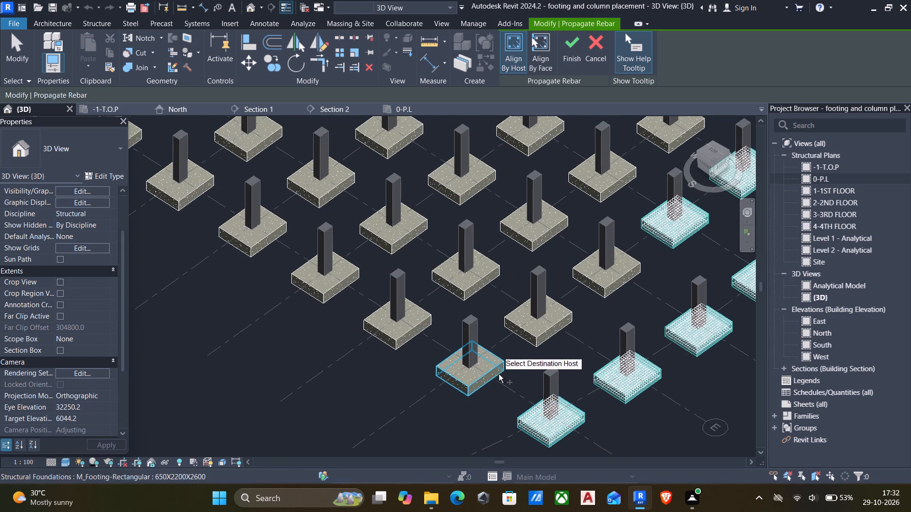
drag(493, 371, 508, 368)
click(552, 322)
click(604, 286)
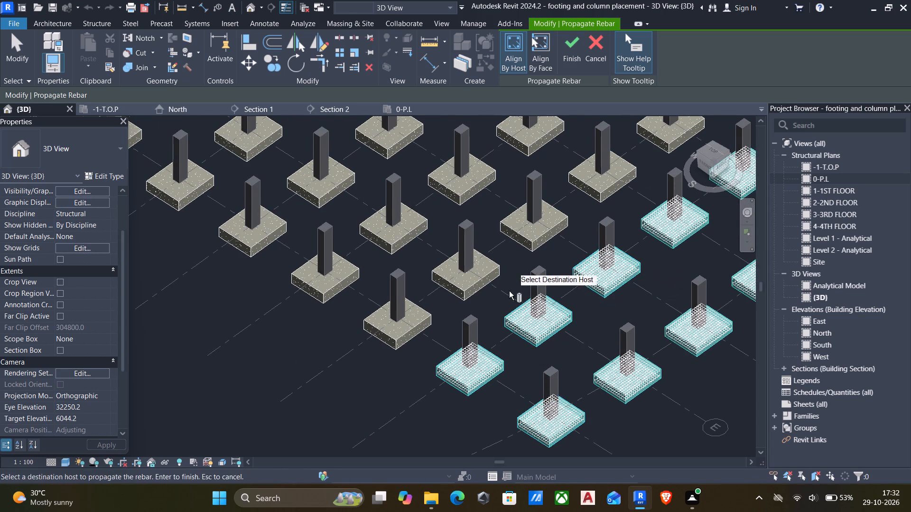
click(426, 327)
click(474, 289)
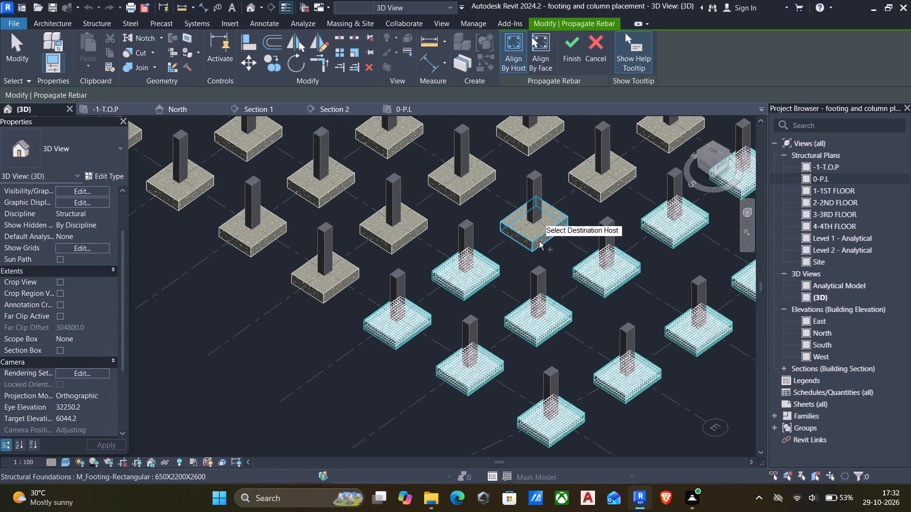
click(539, 241)
click(608, 194)
middle_drag(611, 204, 624, 318)
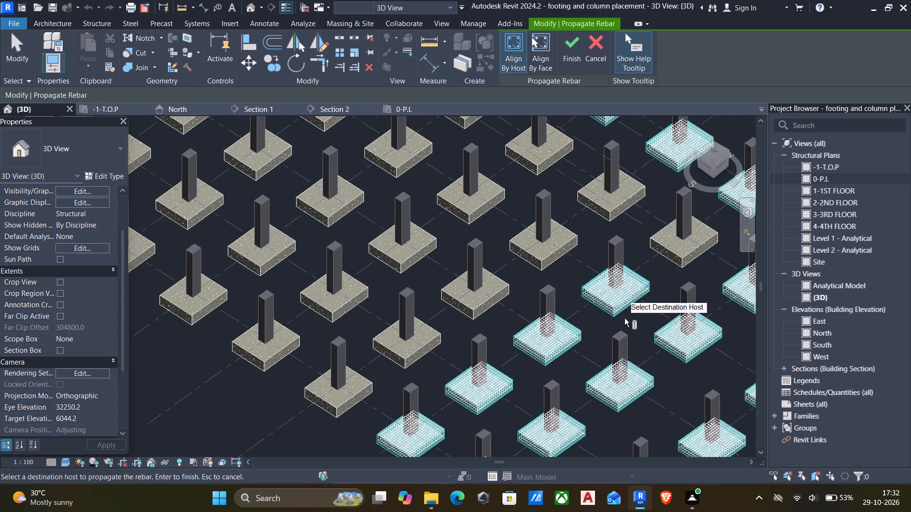
click(676, 260)
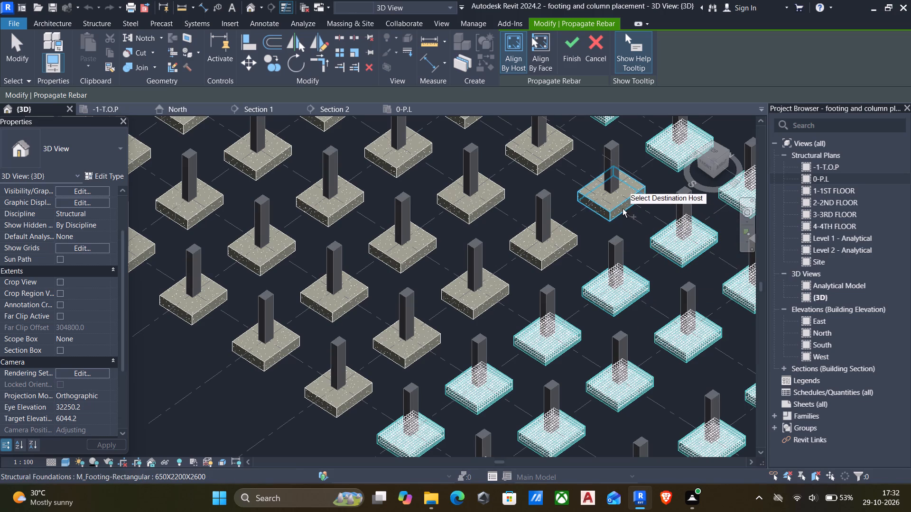
Add the grid 6 footings on grids B to F as rebar propagation destinations.
click(622, 208)
click(555, 254)
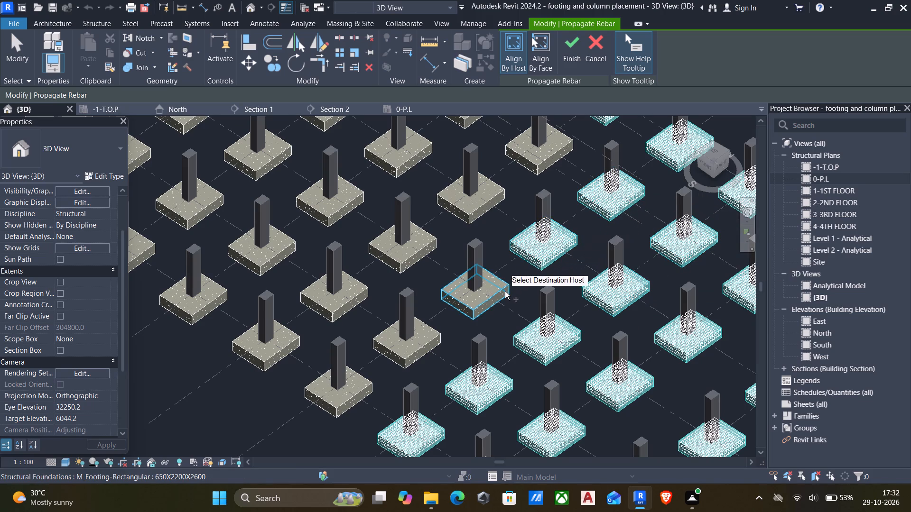
click(505, 291)
click(428, 337)
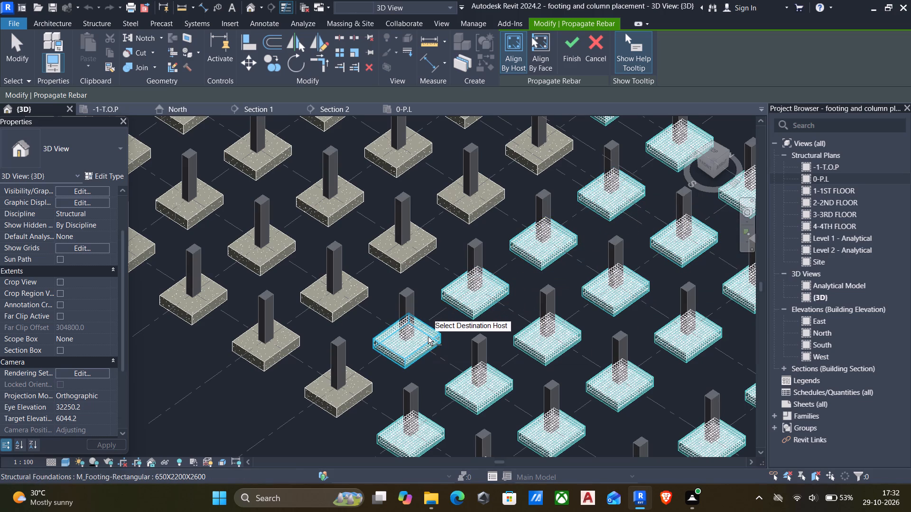
click(370, 390)
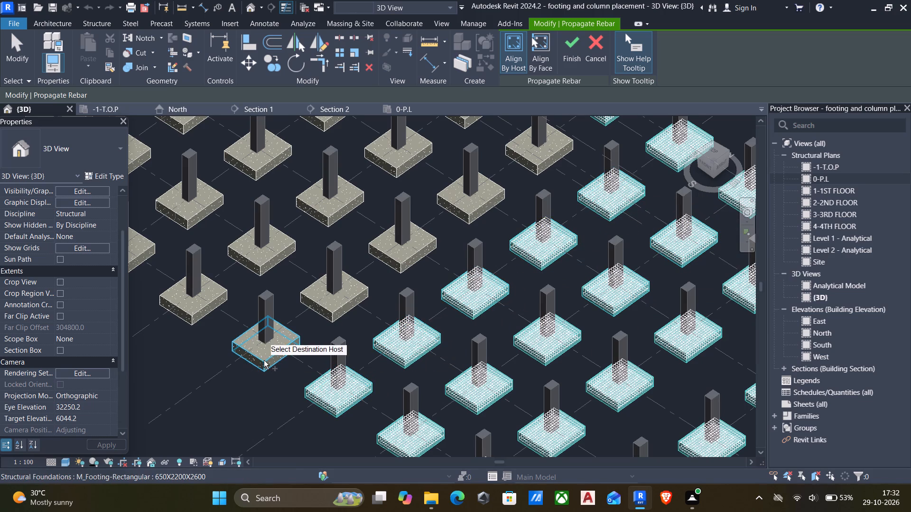
Add the grid 5 footings on grids B to F as rebar propagation destinations.
click(264, 360)
click(330, 317)
click(398, 265)
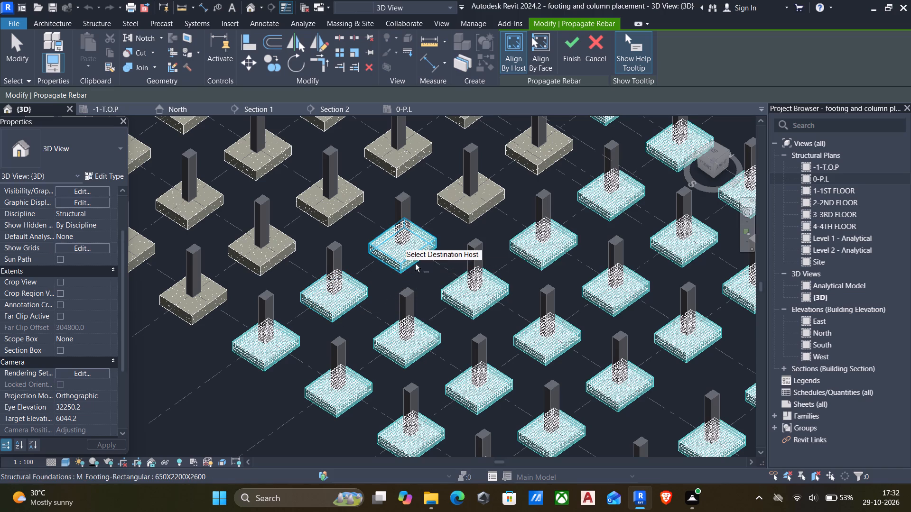
click(472, 219)
middle_drag(476, 249, 498, 352)
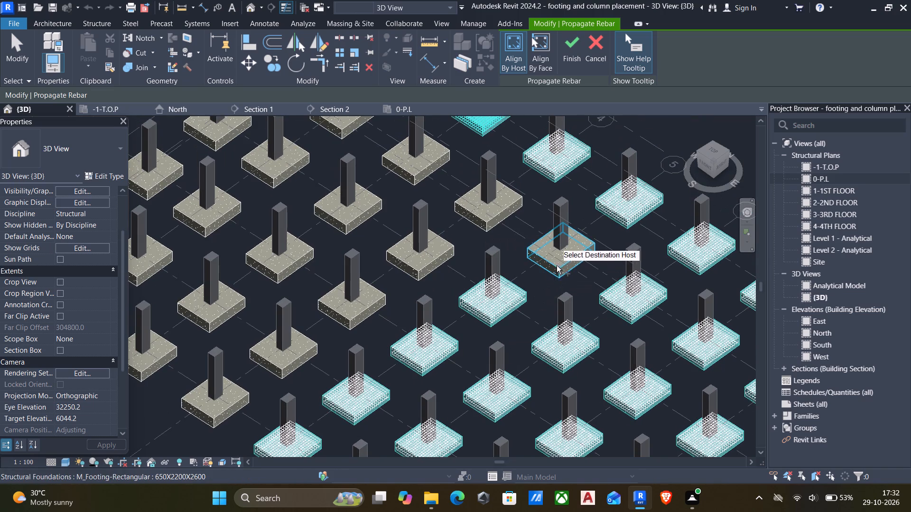
click(557, 265)
Add the grid 4 footings on grids B to F as rebar propagation destinations.
click(494, 217)
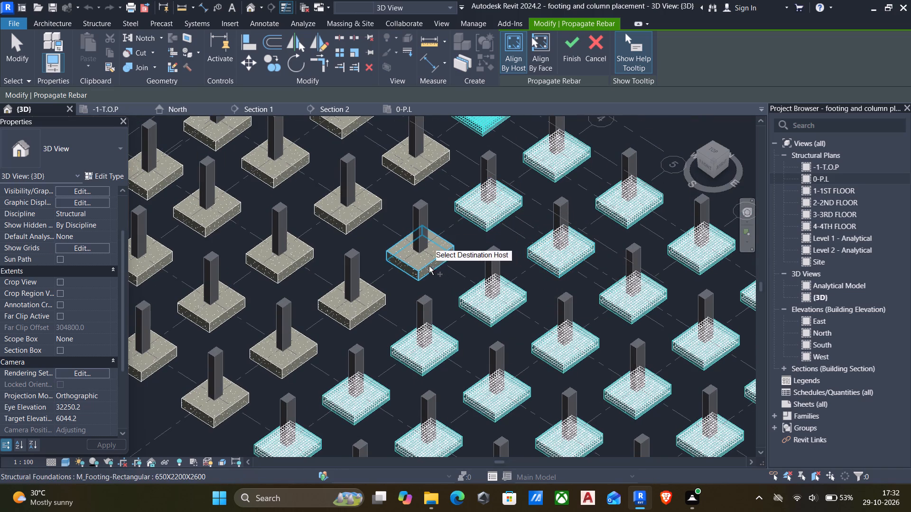
click(429, 266)
click(372, 310)
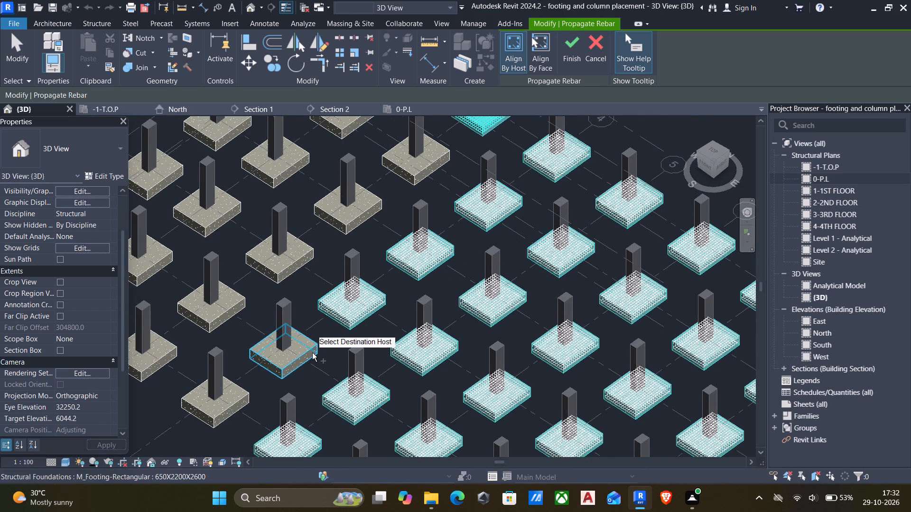
click(312, 353)
click(230, 407)
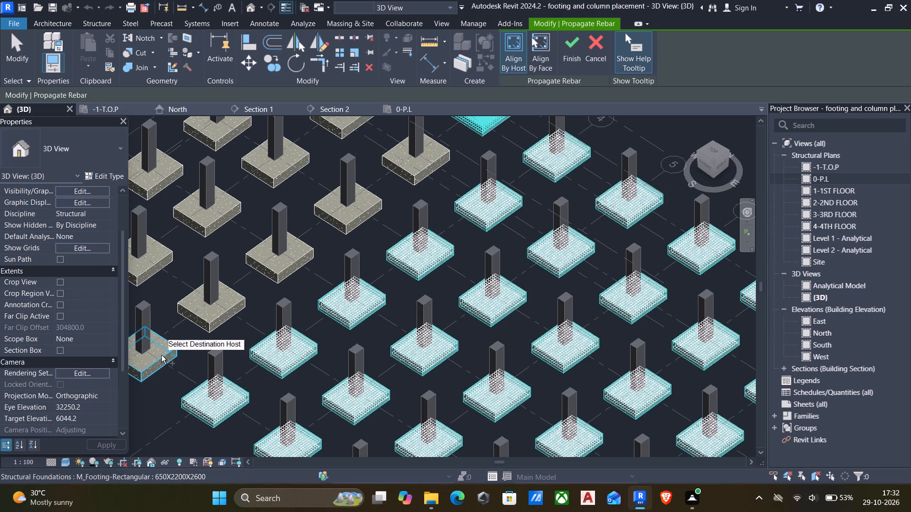
Add the grid 3 footings on grids F to B as rebar propagation destinations.
click(161, 355)
drag(215, 323, 220, 323)
click(279, 277)
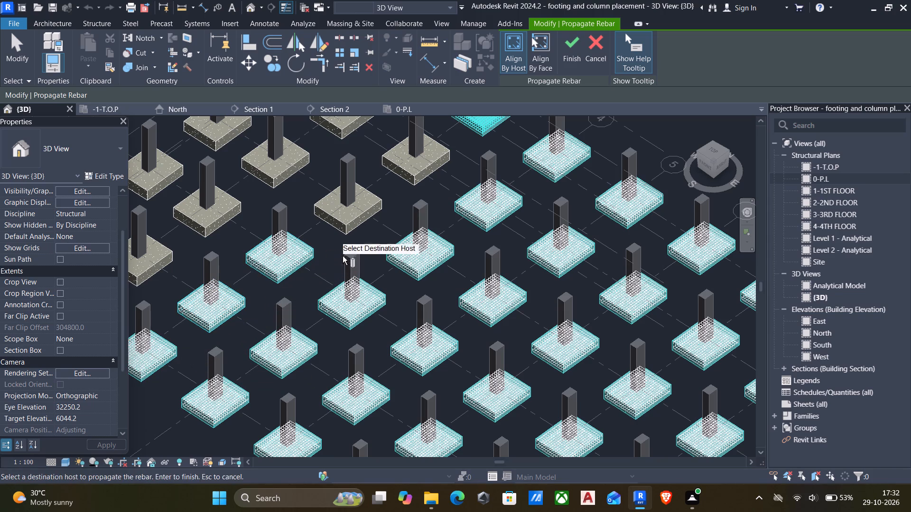
click(348, 226)
middle_drag(376, 287, 399, 329)
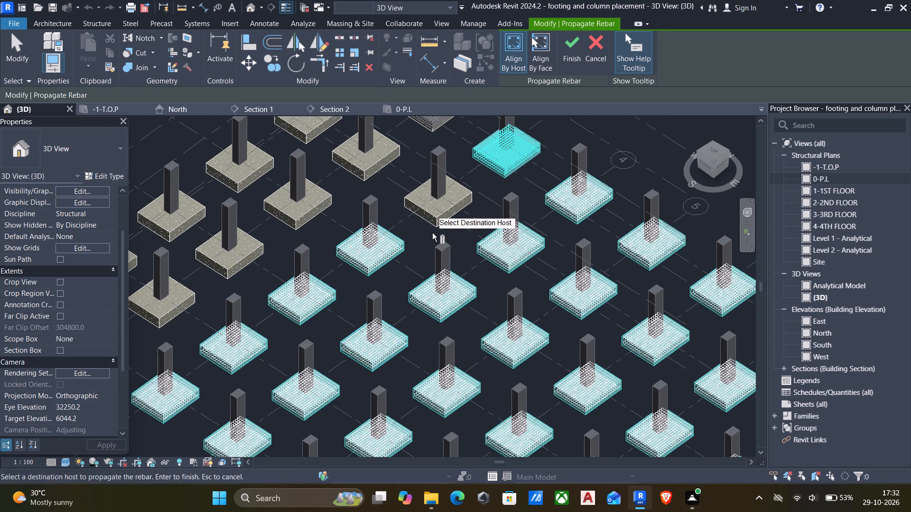
click(437, 221)
Add the grid 2 footings on grids B to F as rebar propagation destinations.
click(362, 172)
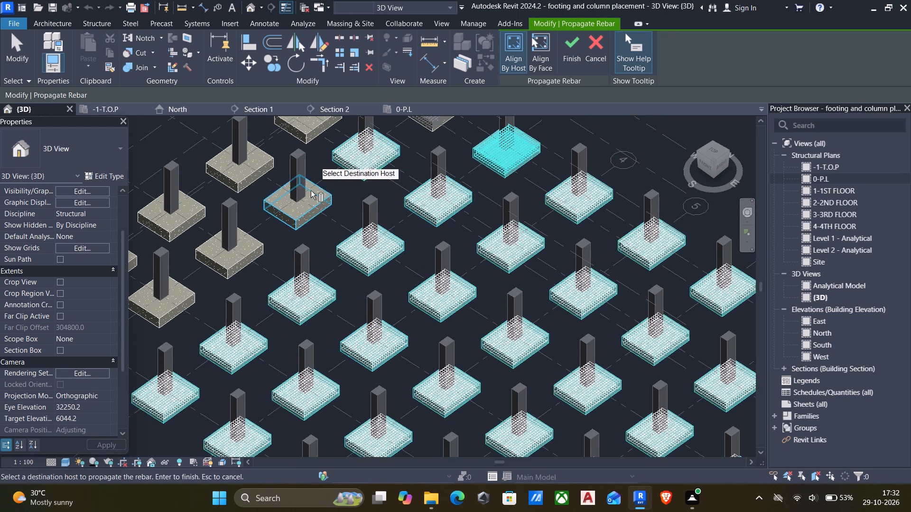
click(316, 210)
click(253, 261)
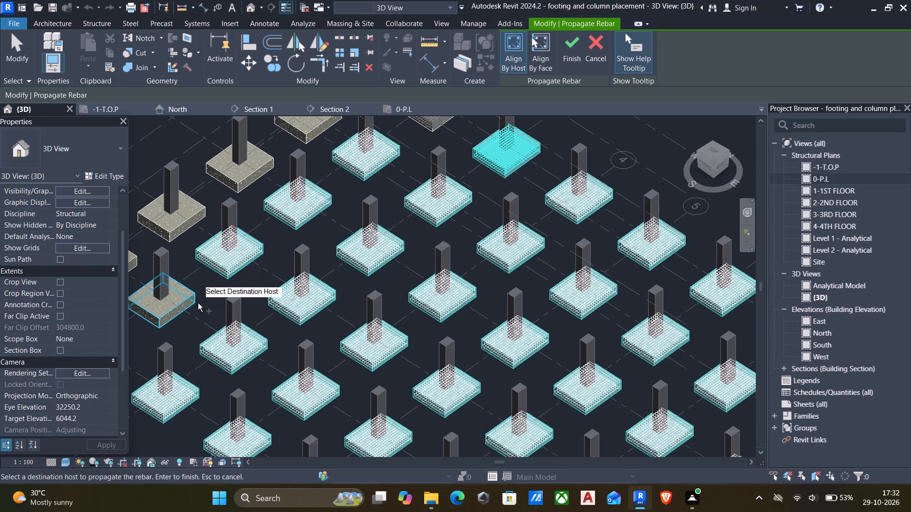
click(189, 306)
middle_drag(218, 306, 491, 342)
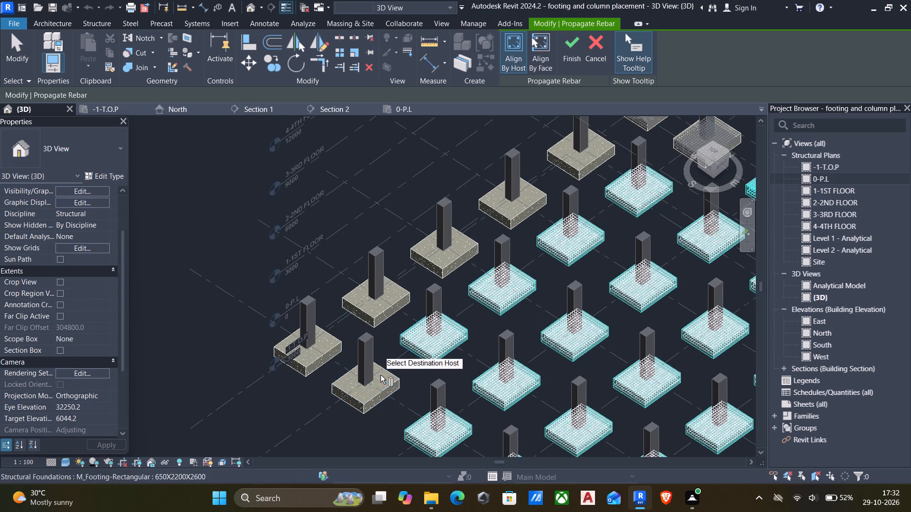
click(384, 393)
Add the grid 1 footings on grids F to B as rebar propagation destinations.
click(321, 361)
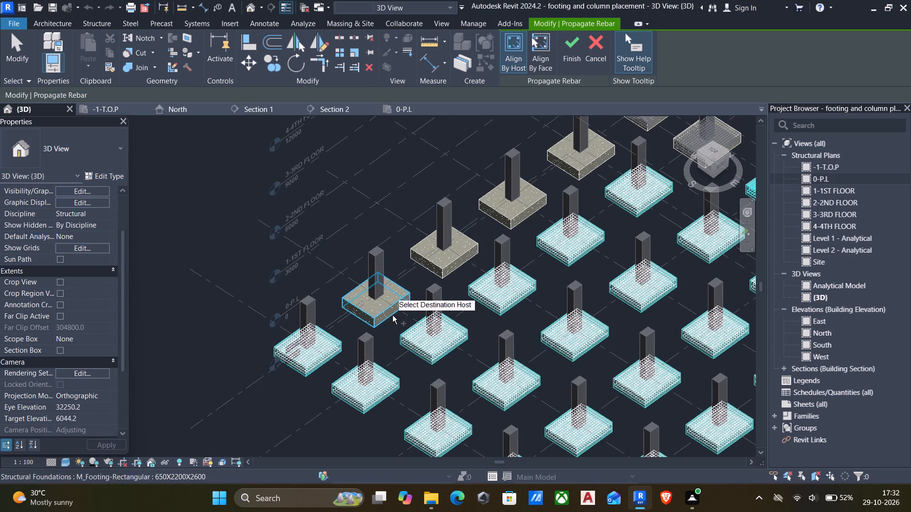
click(392, 314)
click(437, 272)
click(504, 227)
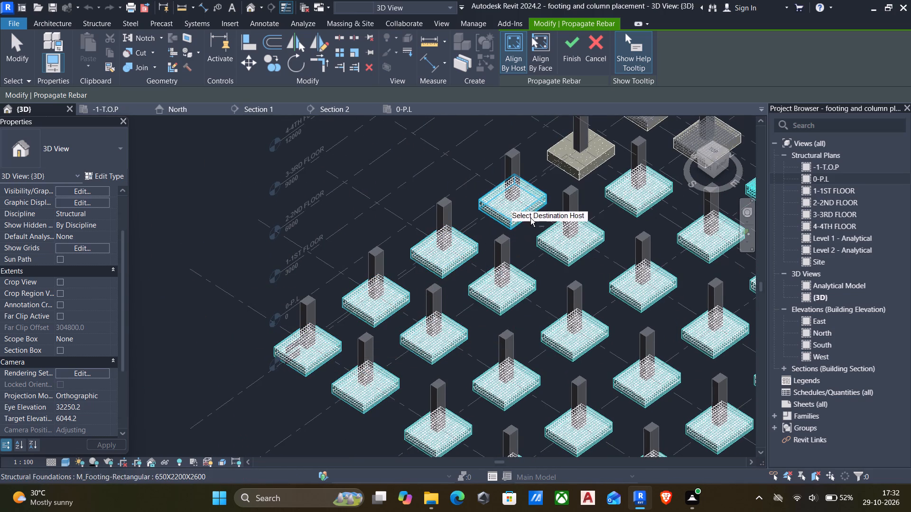
click(581, 175)
Finish propagating the grid A/3 footing rebar to all the chosen destination footings.
middle_drag(586, 203, 569, 297)
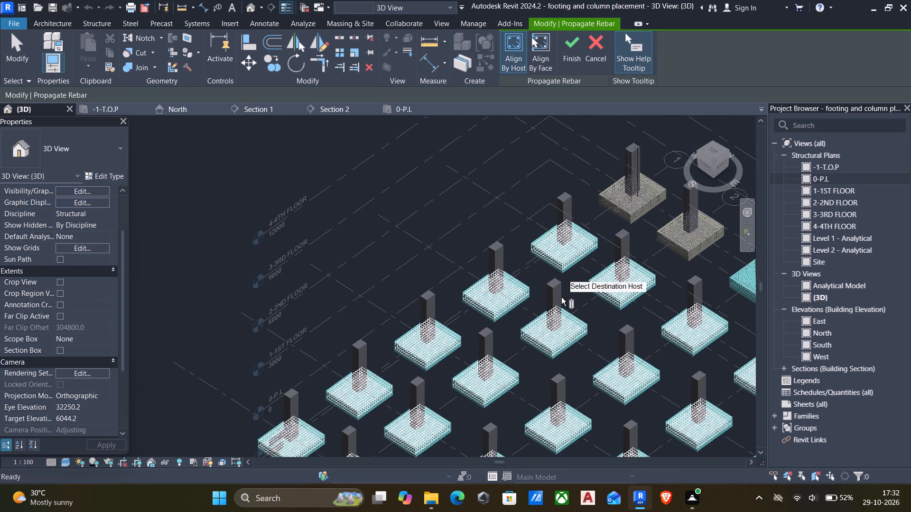
middle_drag(529, 253, 446, 244)
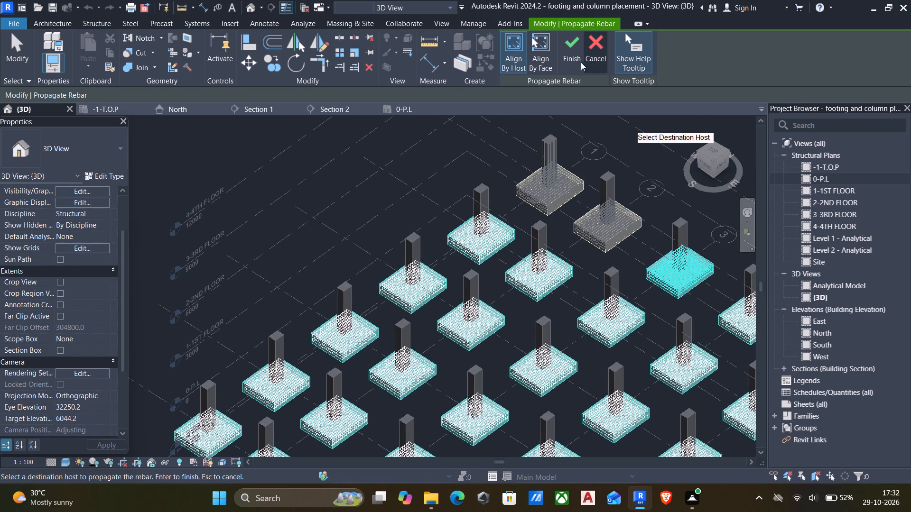
click(570, 41)
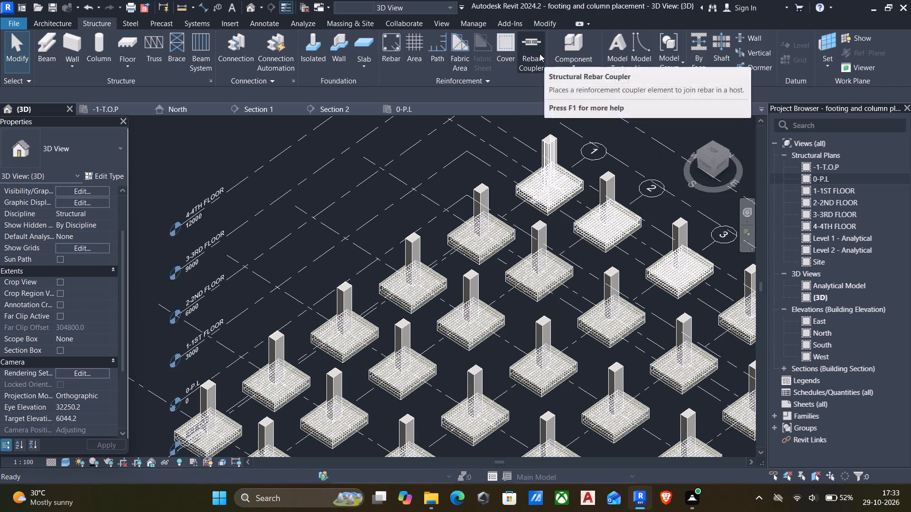
Examine the propagated rebar in the footings and the columns above them along grids 1 and 2.
middle_drag(521, 168, 493, 176)
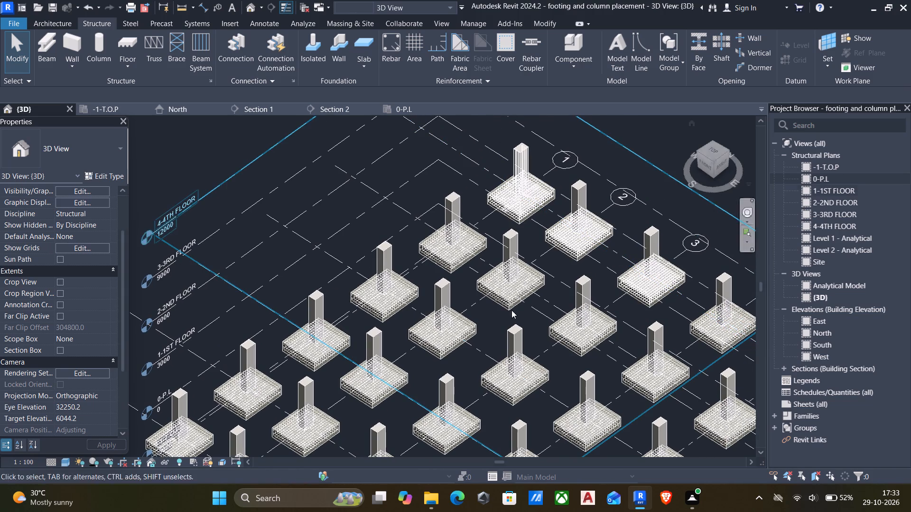
scroll(423, 295, up, 4)
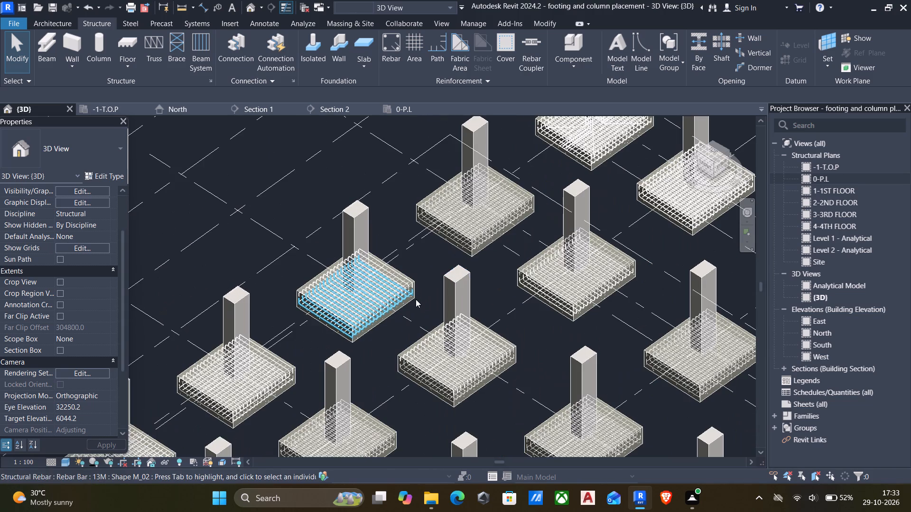
scroll(400, 301, up, 5)
click(408, 308)
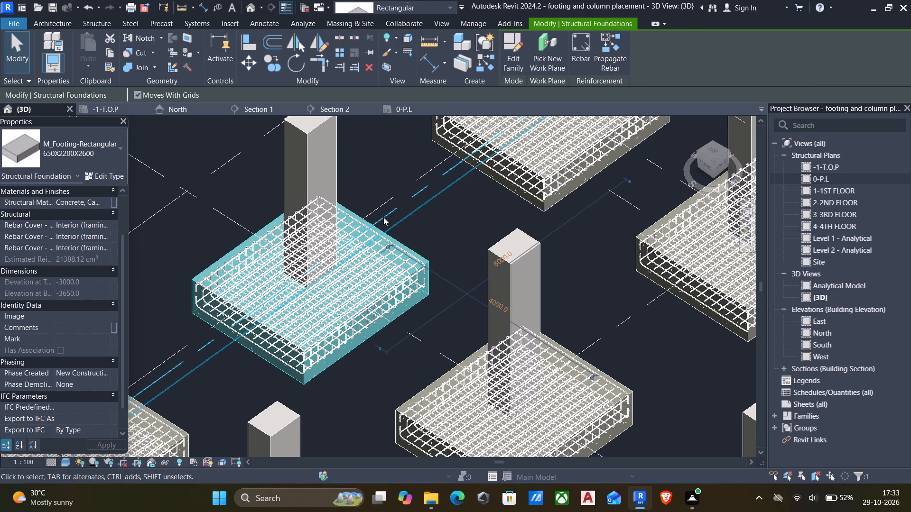
scroll(383, 217, down, 1)
key(Escape)
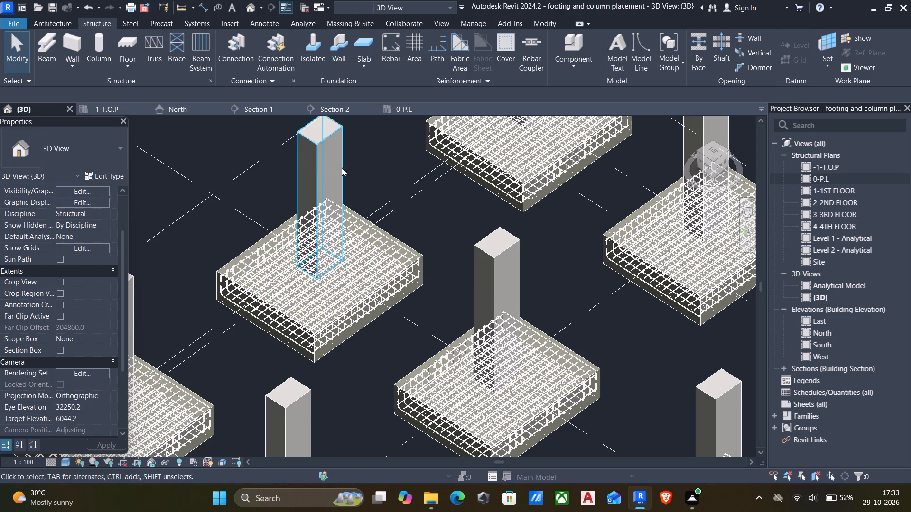
scroll(361, 179, down, 3)
middle_drag(384, 174, 384, 312)
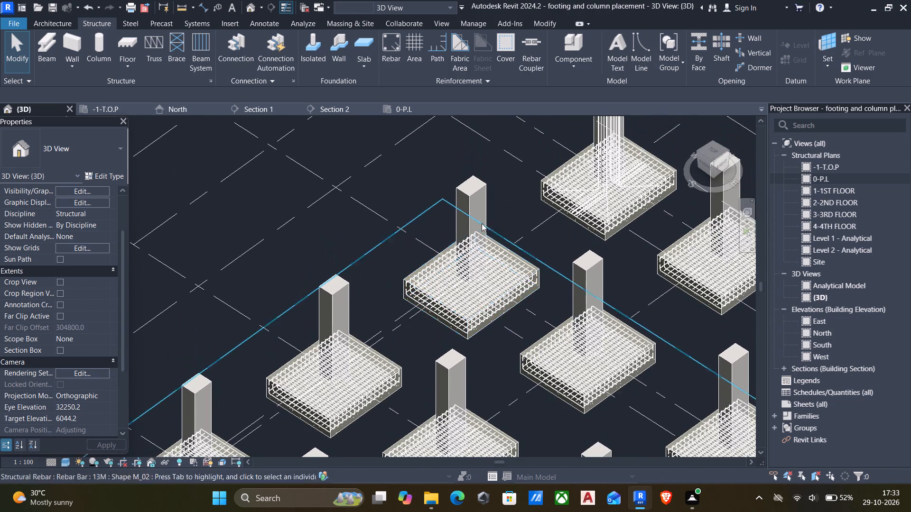
middle_drag(496, 214, 464, 242)
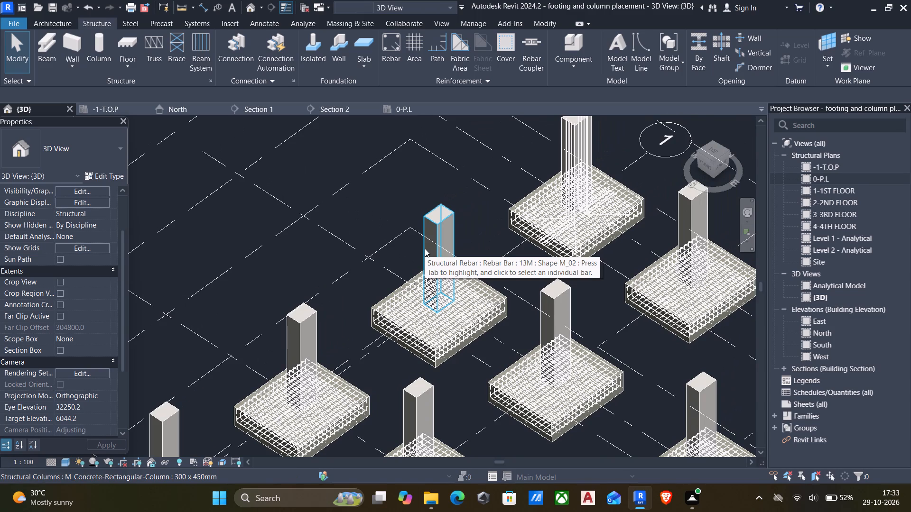
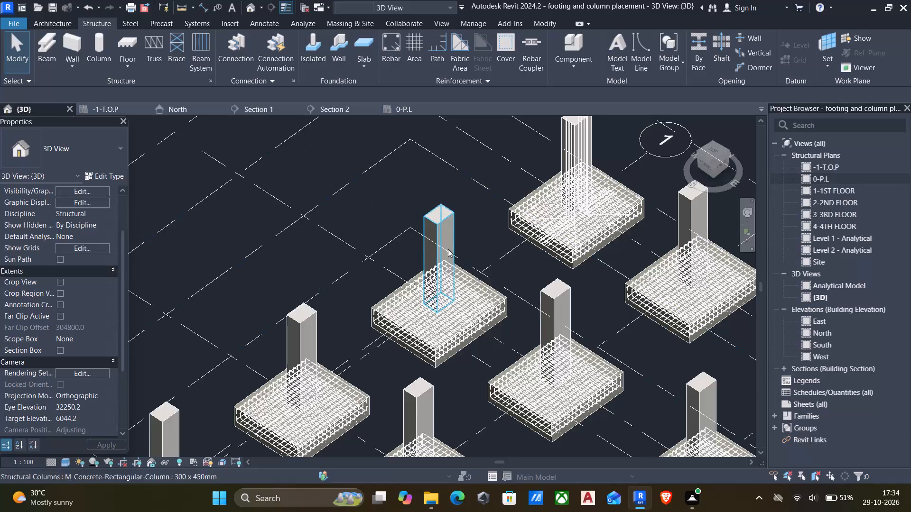
Start propagating the grid A/1 column's rebar by host and add the grid A columns at grids 2 to 5 as destinations.
scroll(474, 262, down, 4)
scroll(557, 173, up, 5)
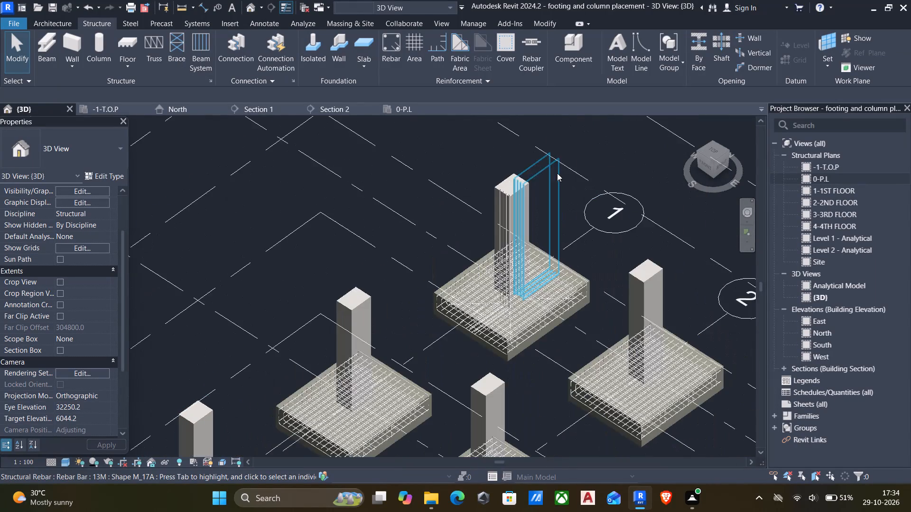
scroll(494, 198, up, 6)
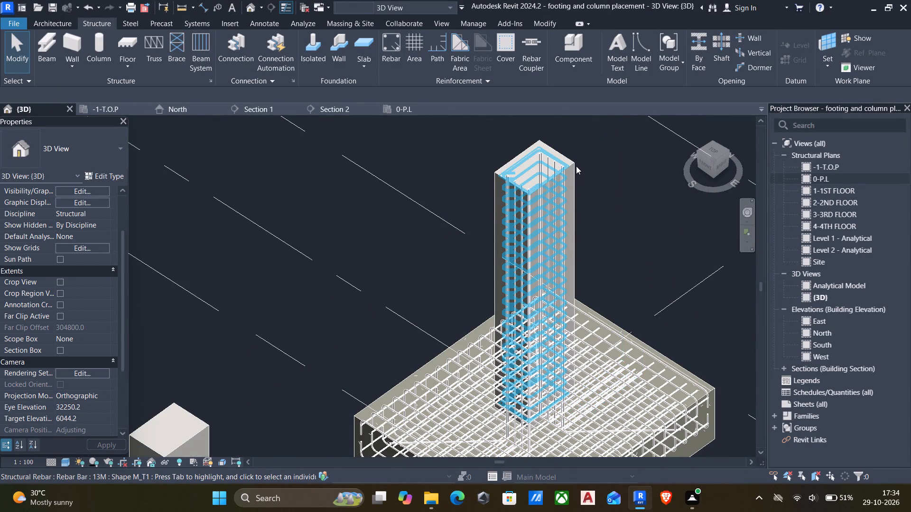
click(577, 167)
scroll(577, 170, down, 8)
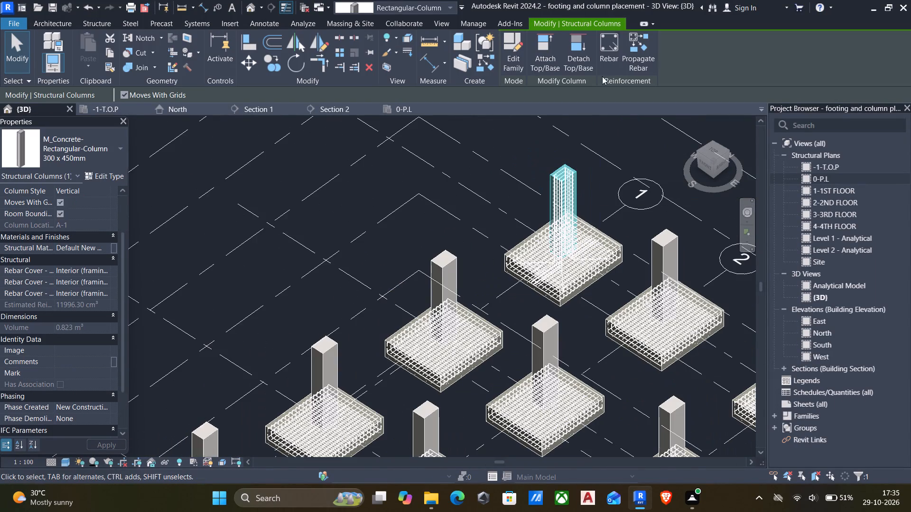
click(635, 41)
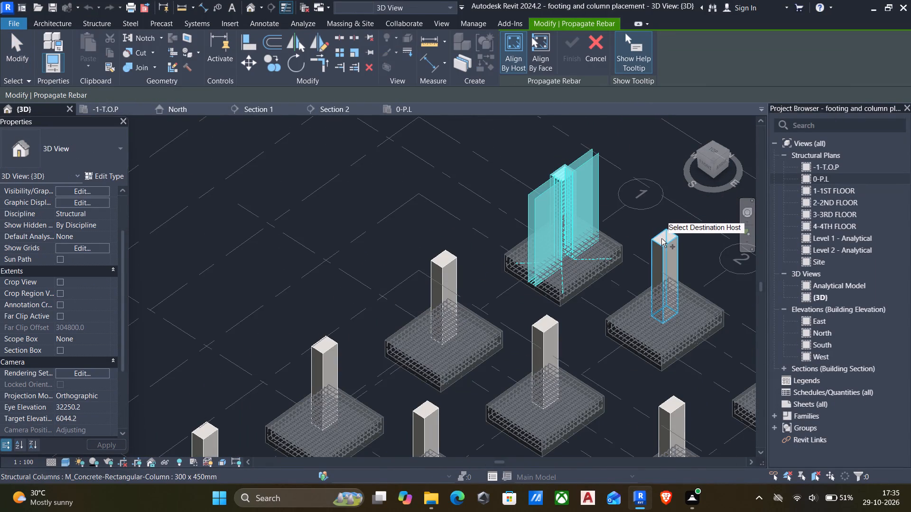
click(661, 238)
middle_drag(653, 249, 488, 170)
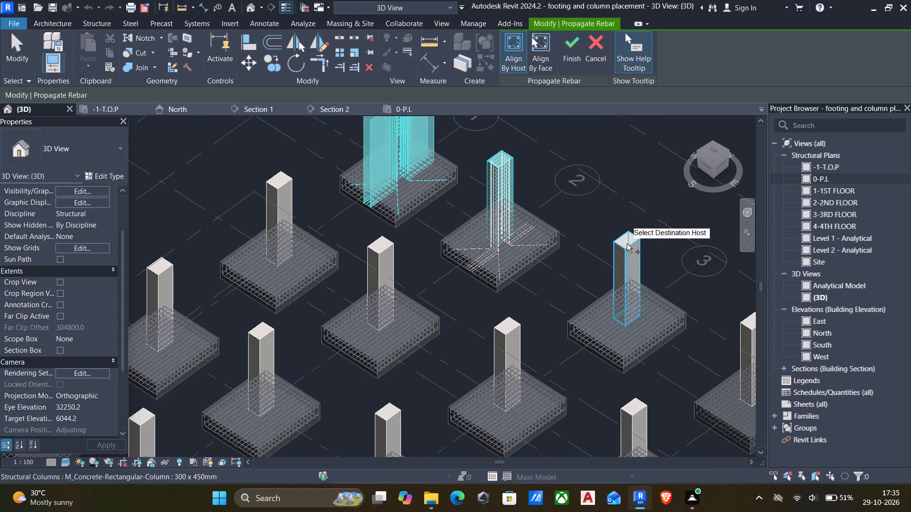
click(627, 244)
middle_drag(640, 269, 491, 165)
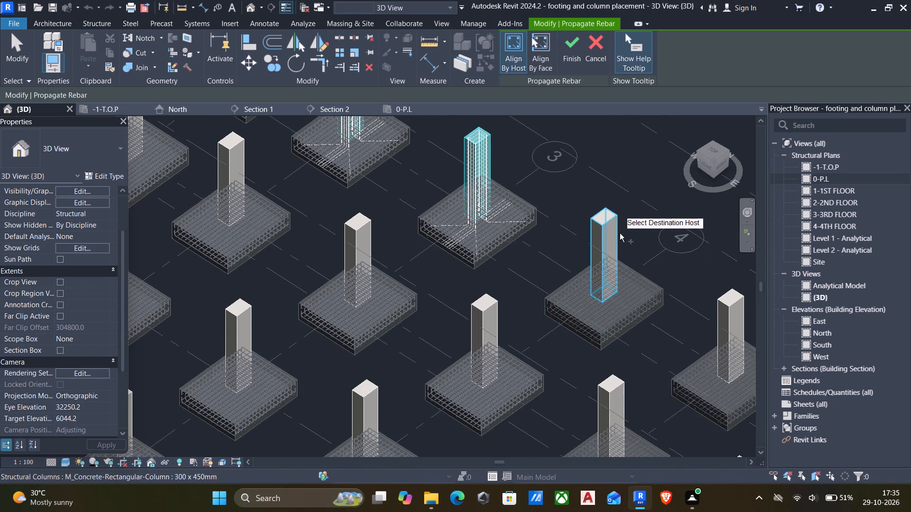
click(611, 223)
scroll(637, 264, down, 3)
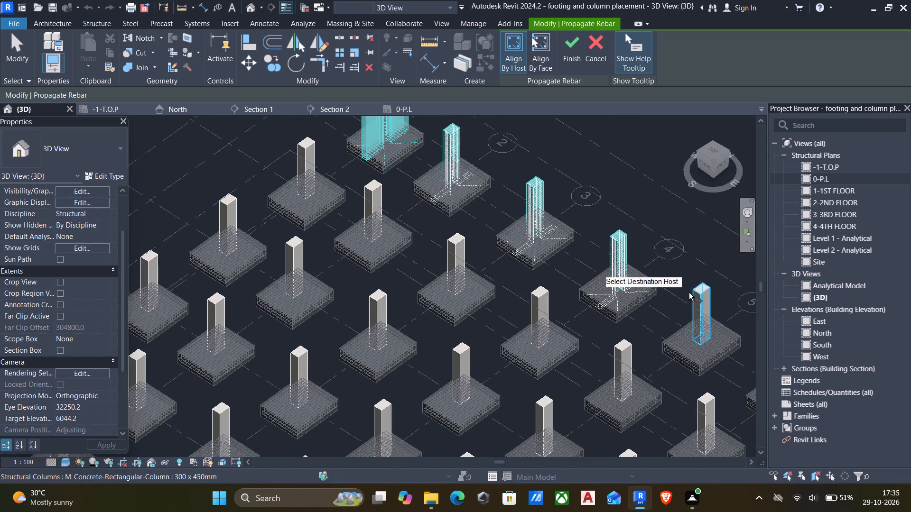
click(696, 293)
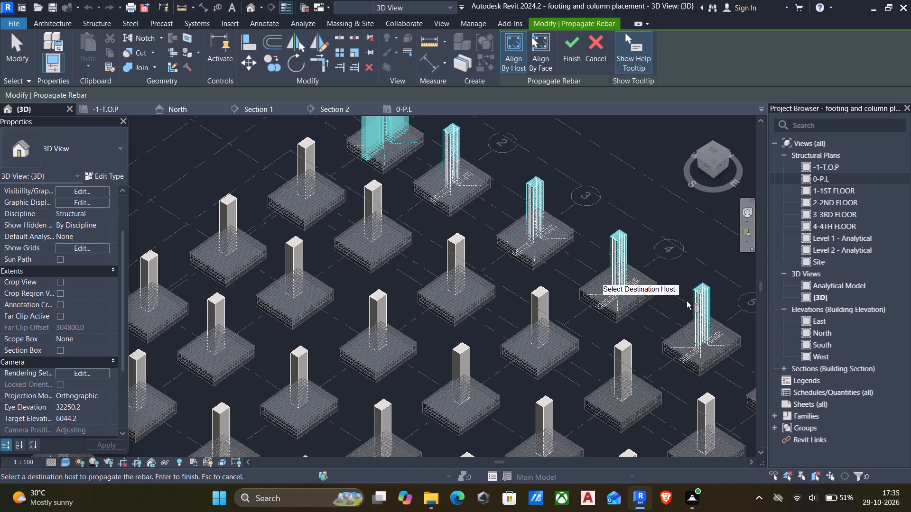
Add the remaining grid A columns at grids 6, 7, 8 and 15 as rebar propagation destinations.
middle_drag(709, 331, 589, 225)
scroll(585, 239, down, 2)
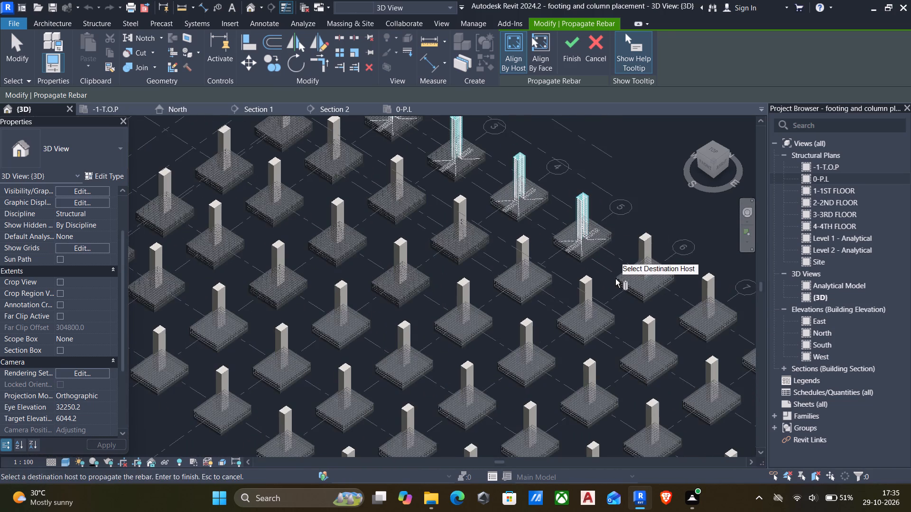
click(642, 243)
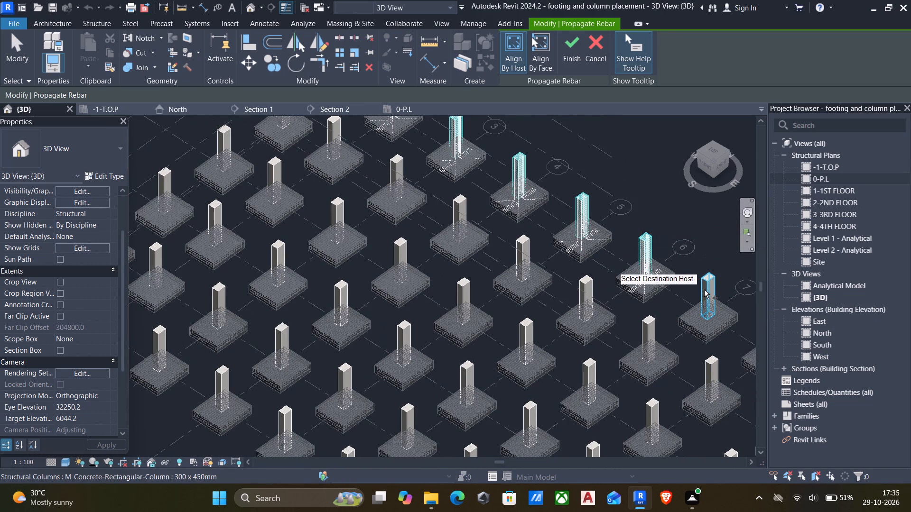
click(706, 284)
middle_drag(688, 302, 533, 239)
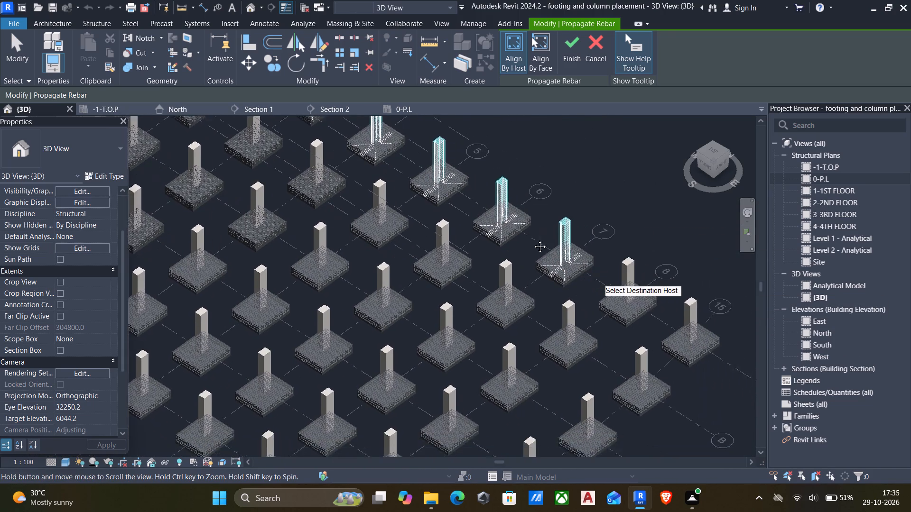
middle_drag(533, 239, 511, 228)
click(592, 250)
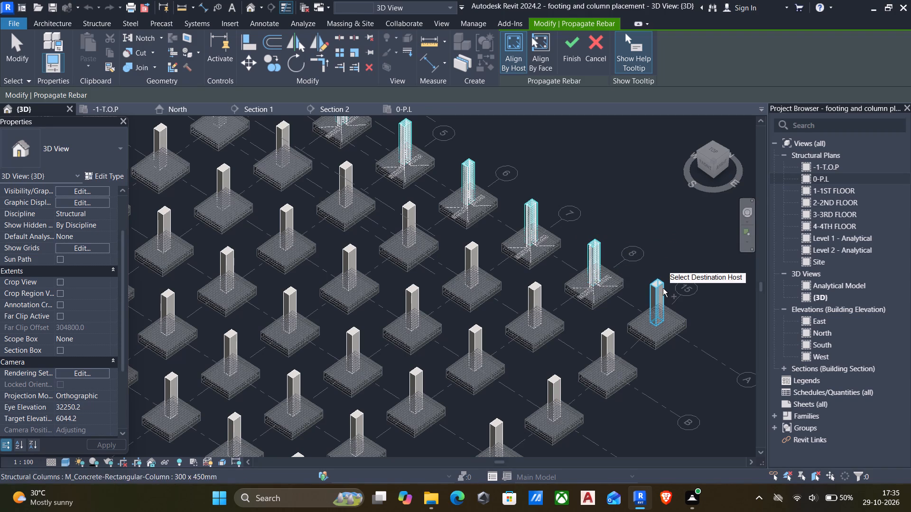
click(663, 288)
Add the grid B columns from grid 15 back to grid 2 as rebar propagation destinations.
click(611, 334)
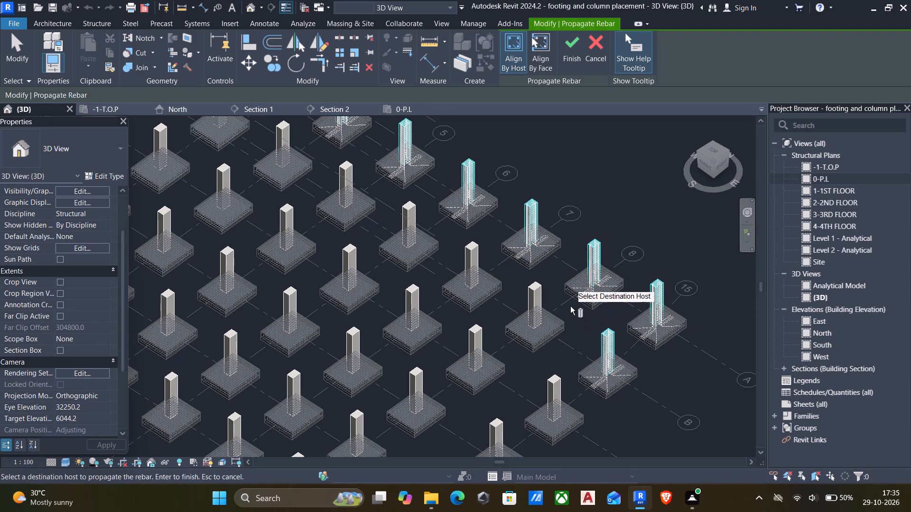
click(542, 293)
click(475, 256)
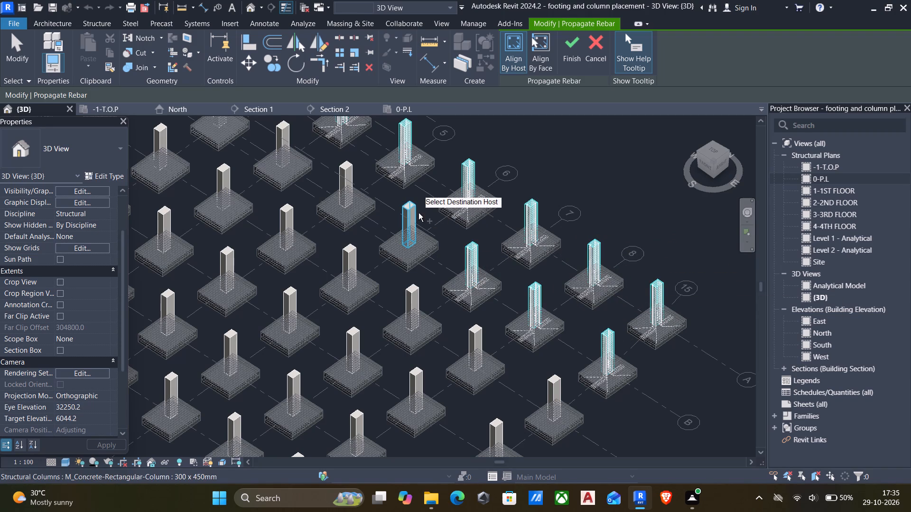
click(414, 212)
middle_drag(430, 222, 581, 293)
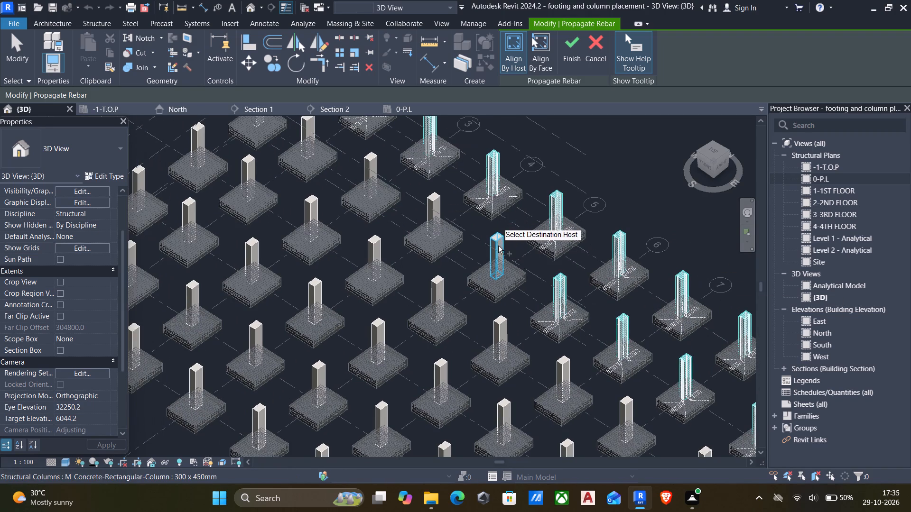
click(498, 246)
click(432, 206)
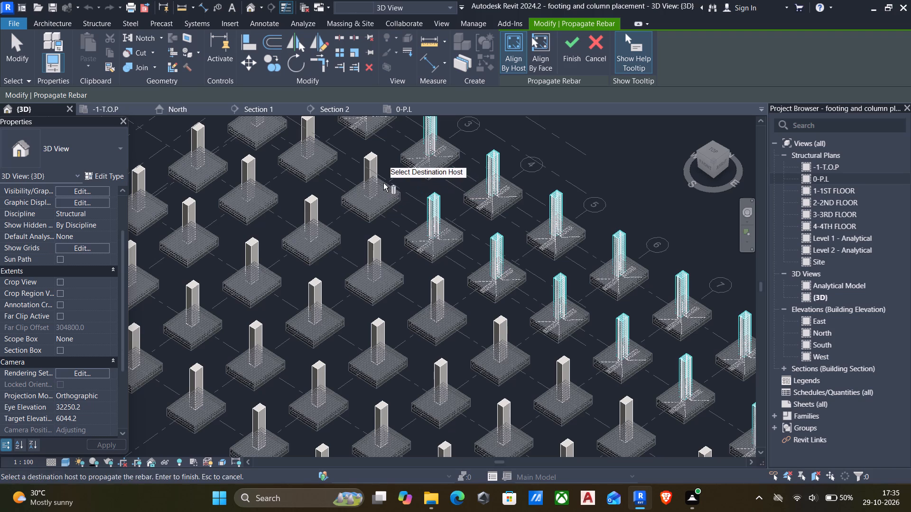
click(372, 168)
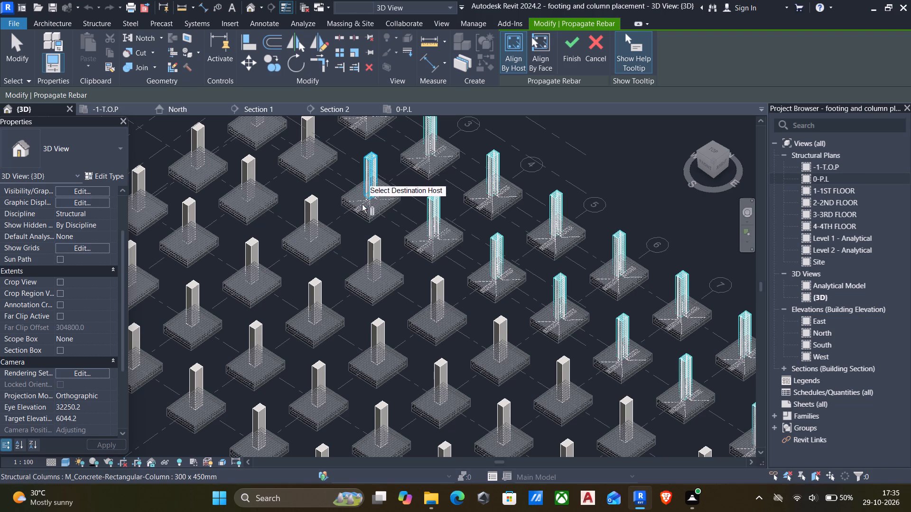
middle_drag(363, 216, 441, 293)
scroll(414, 264, down, 1)
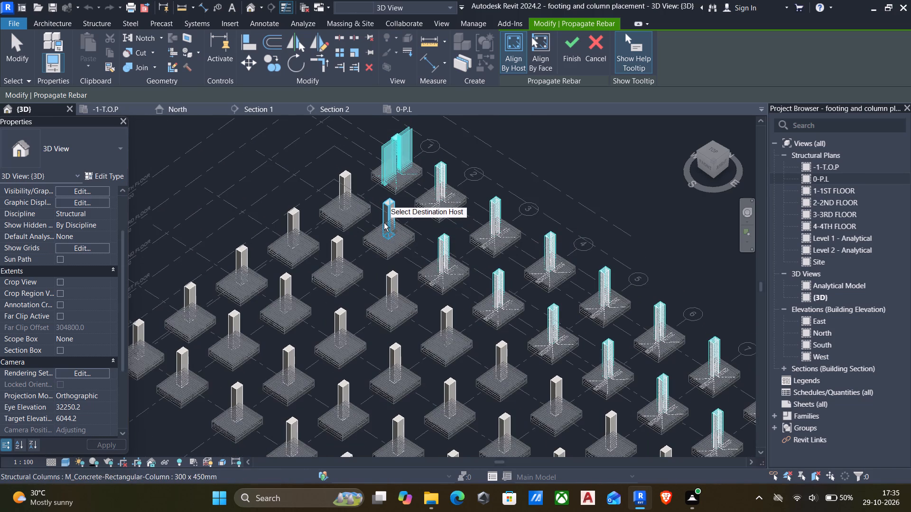
click(387, 208)
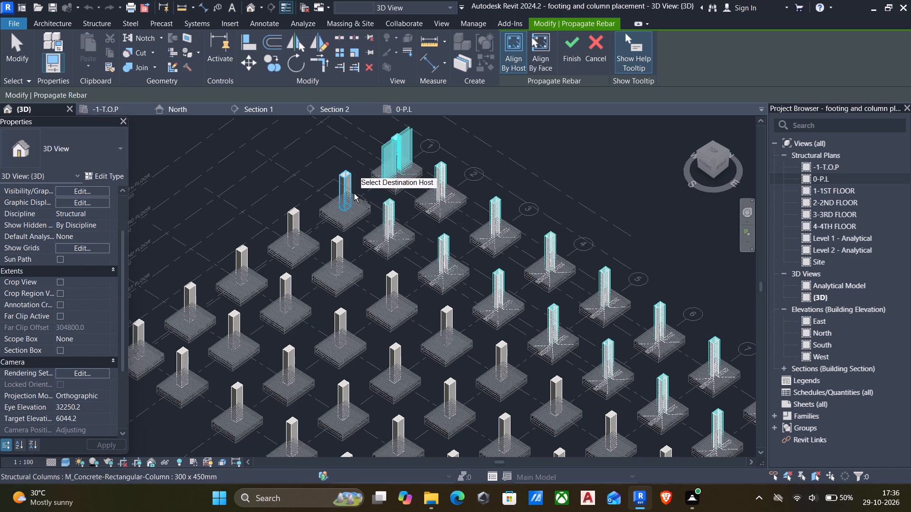
Add the grid 1 columns on grids B to F as rebar propagation destinations.
click(344, 184)
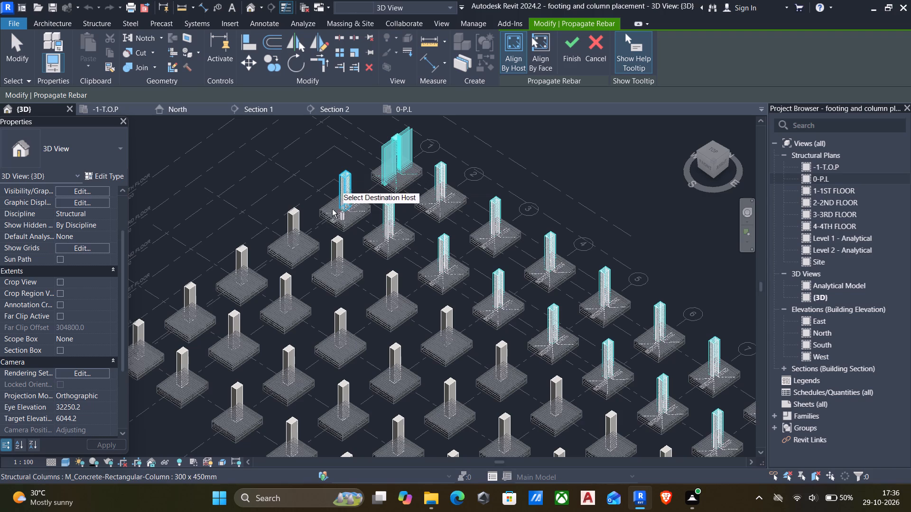
click(299, 210)
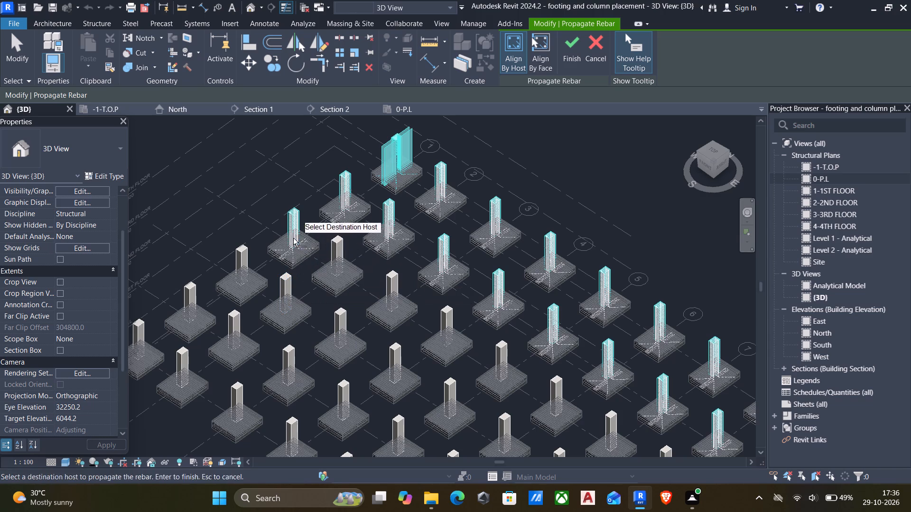
click(245, 249)
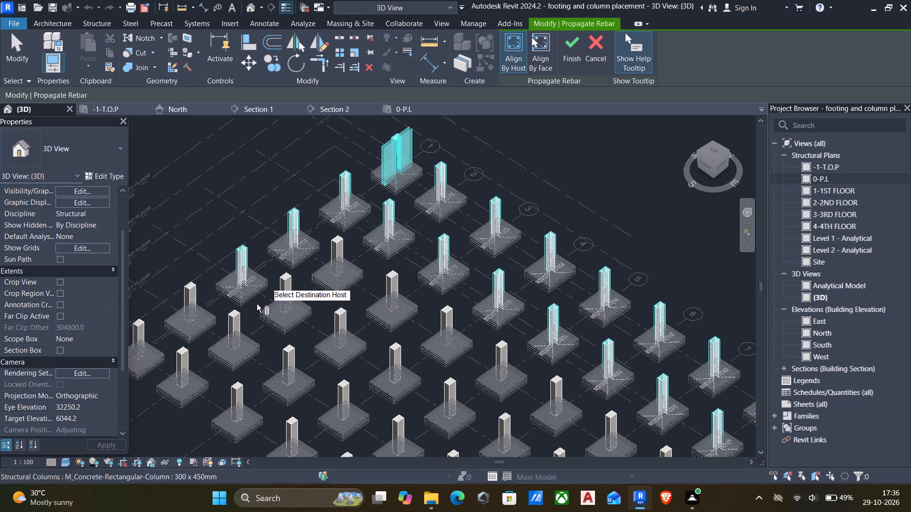
click(186, 291)
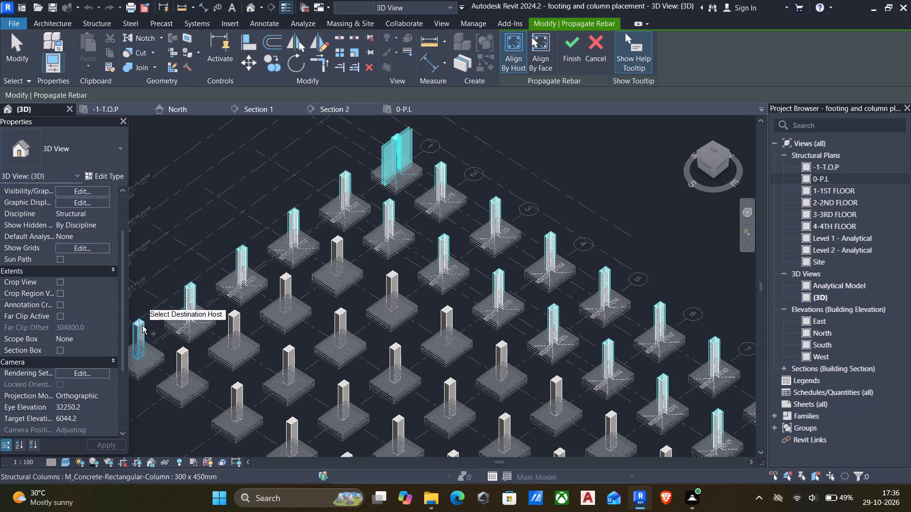
click(138, 324)
Add the grid 2 columns on grids F to C as rebar propagation destinations.
click(178, 352)
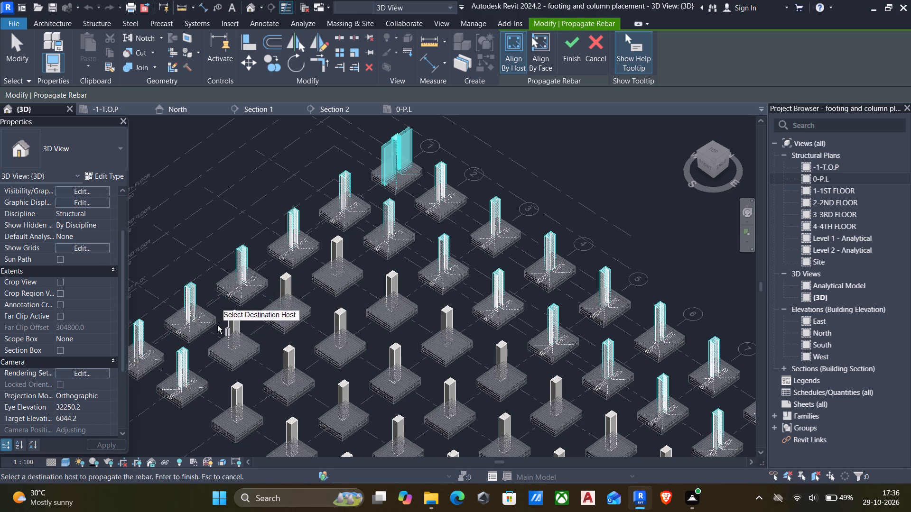
click(230, 317)
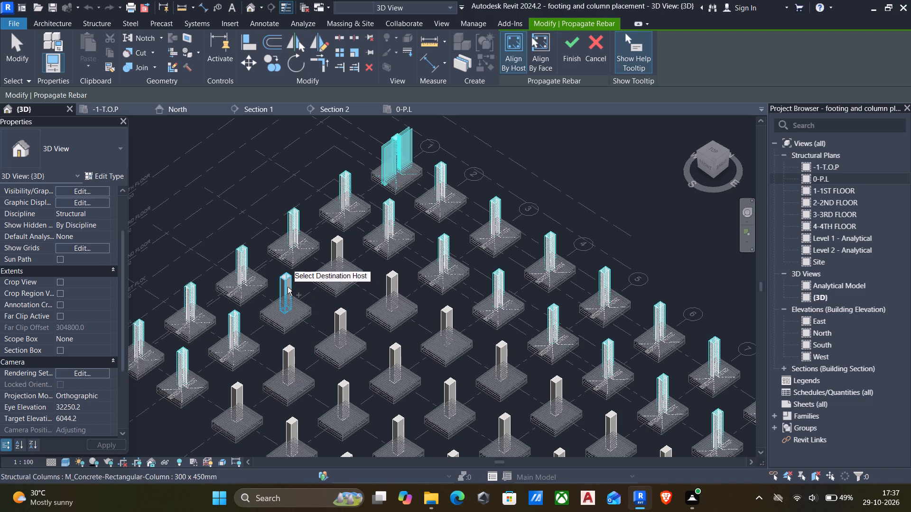
click(288, 287)
click(335, 247)
Add the grid 3 and grid 4 columns on grids C to F as rebar propagation destinations.
click(383, 278)
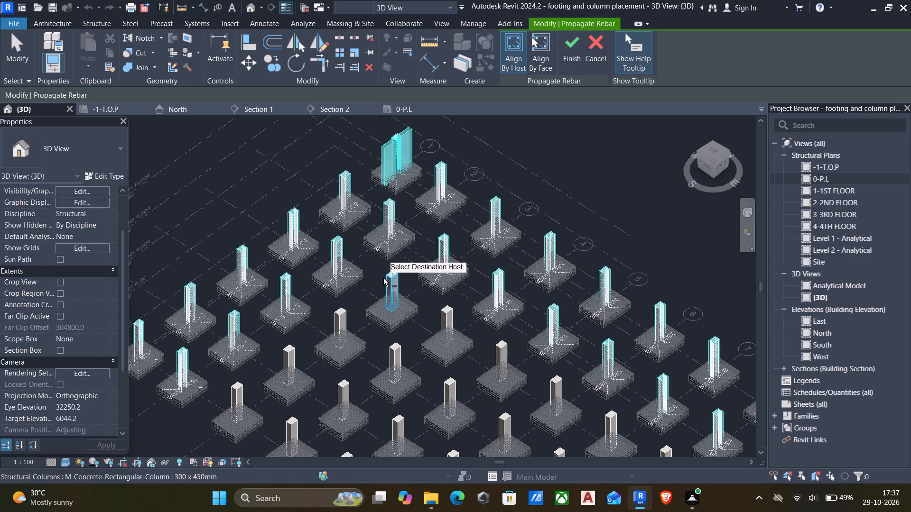
click(442, 305)
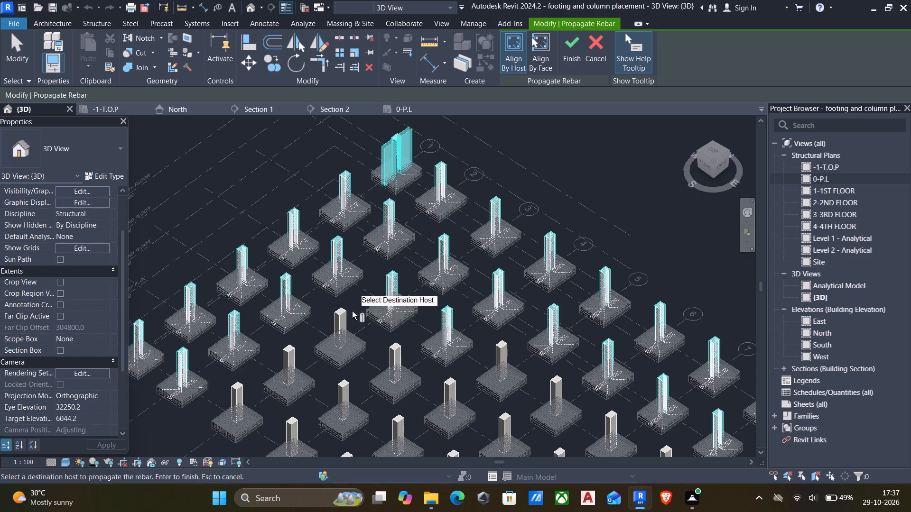
click(342, 312)
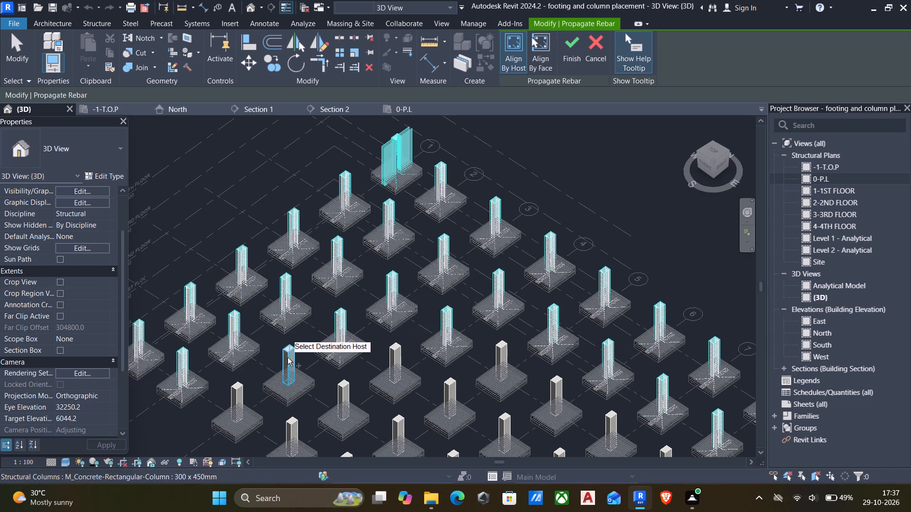
click(287, 357)
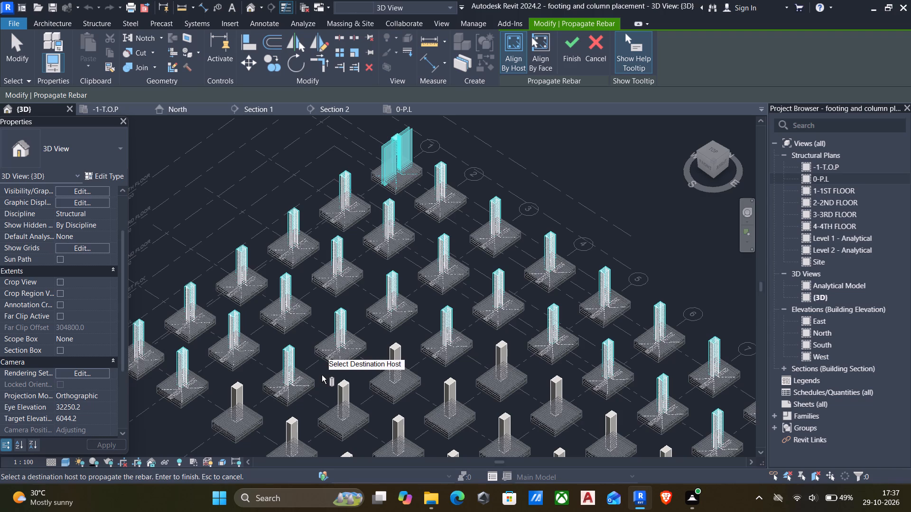
click(390, 349)
click(346, 384)
middle_drag(323, 393, 321, 394)
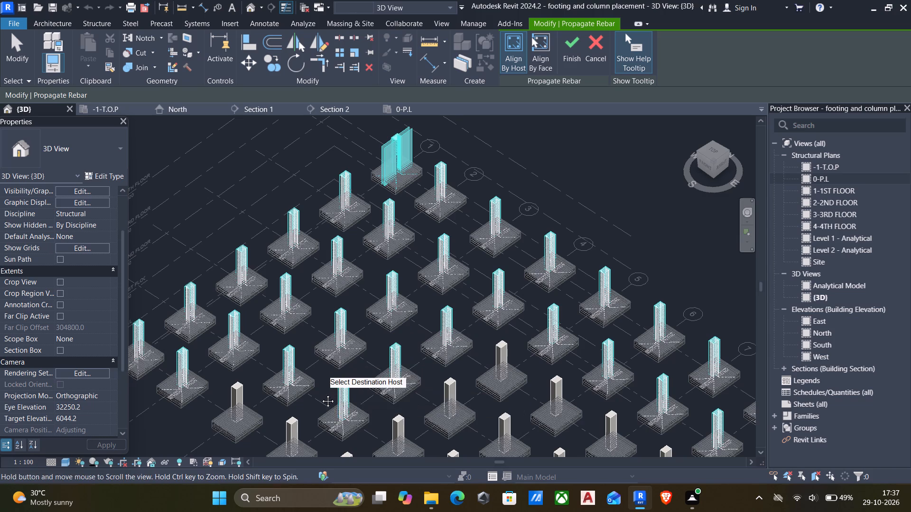
middle_drag(321, 394, 342, 331)
click(313, 356)
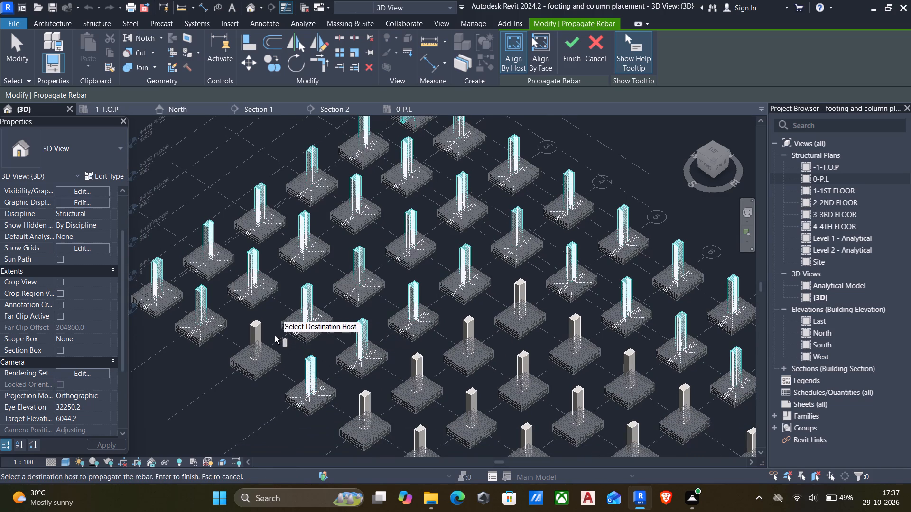
click(260, 327)
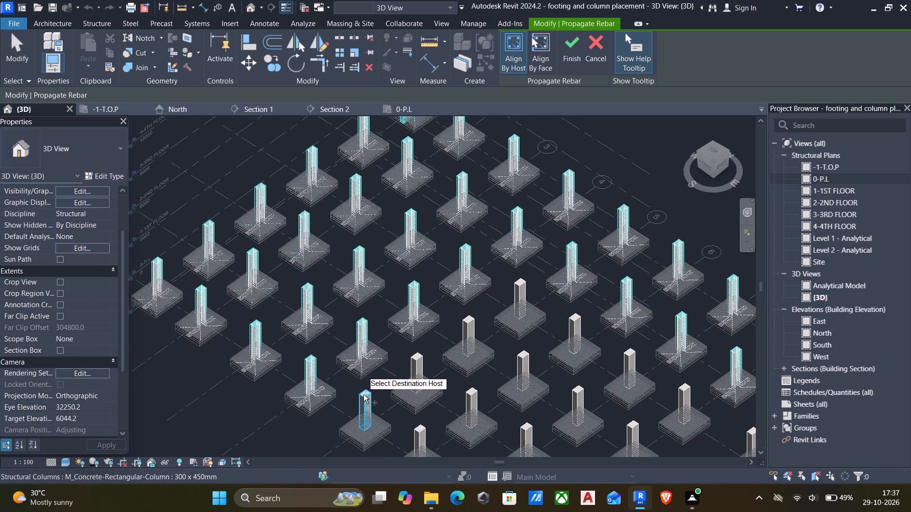
Add the grid 5 and grid 6 columns on grids C to F as rebar propagation destinations.
click(363, 394)
click(413, 360)
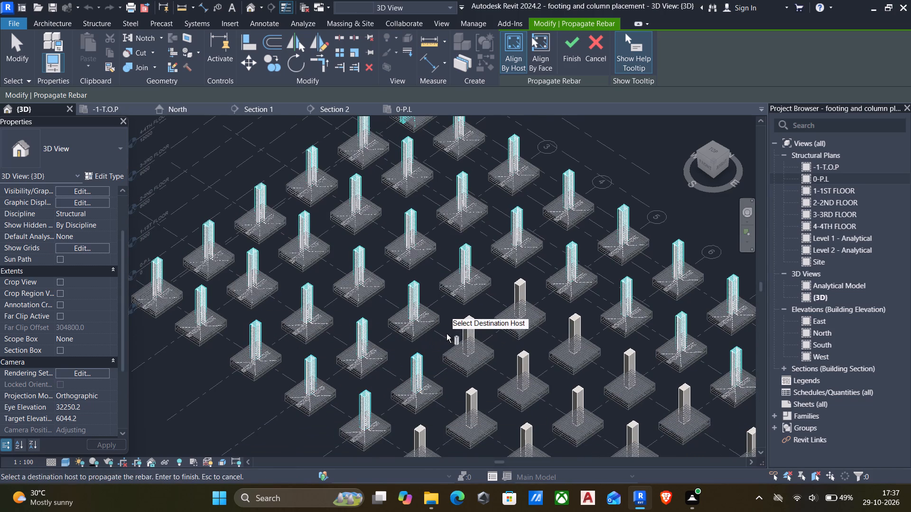
click(461, 324)
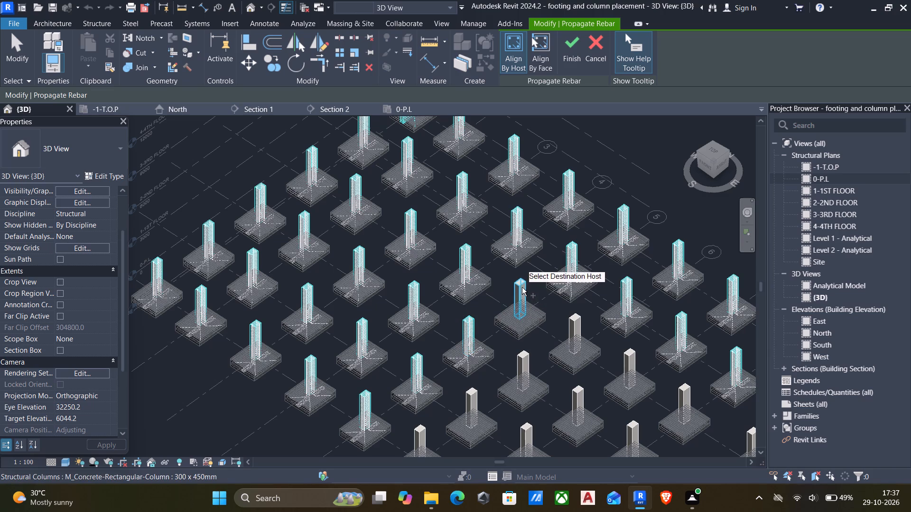
click(522, 287)
click(572, 323)
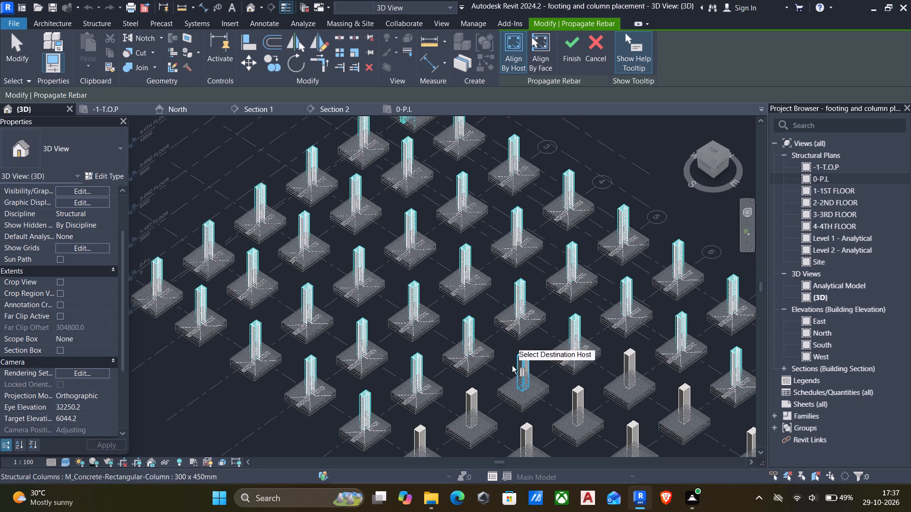
click(522, 353)
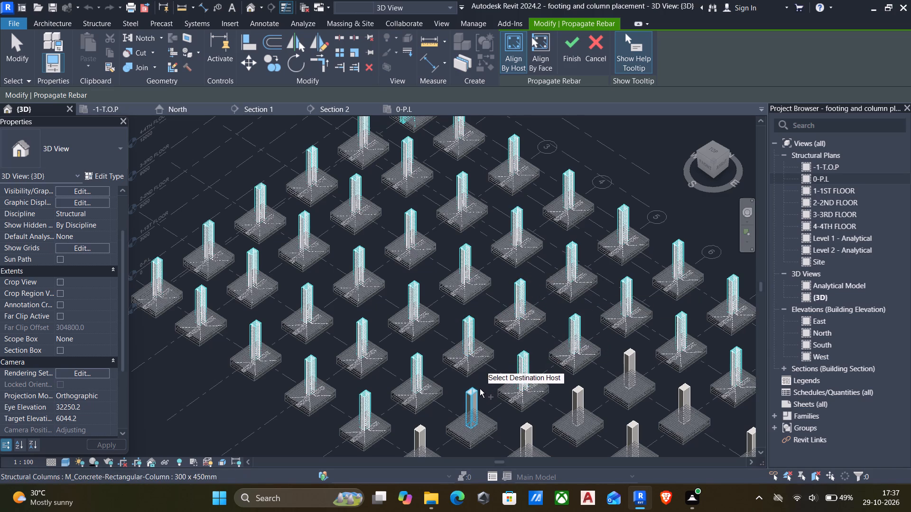
click(474, 389)
click(418, 428)
Add the grid 7 and grid 8 columns on grids C to F as rebar propagation destinations.
middle_drag(450, 398, 382, 301)
click(413, 373)
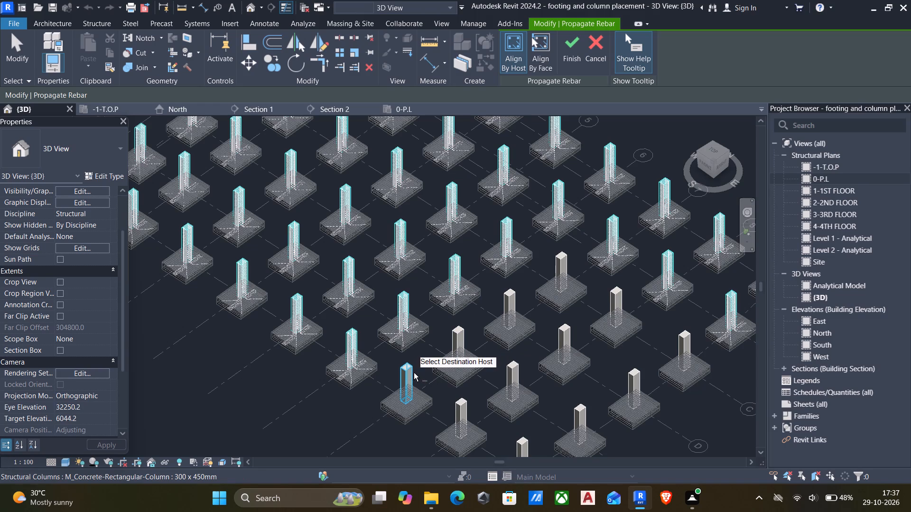
click(453, 339)
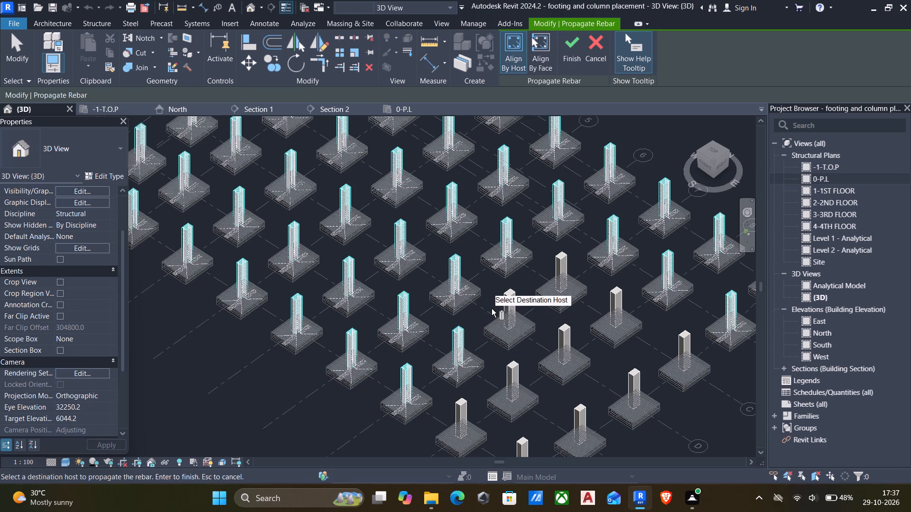
click(508, 297)
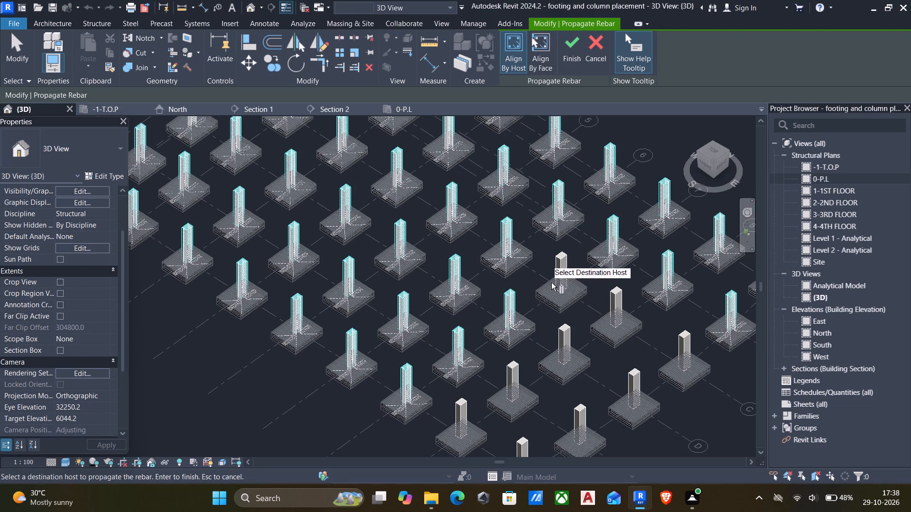
click(562, 259)
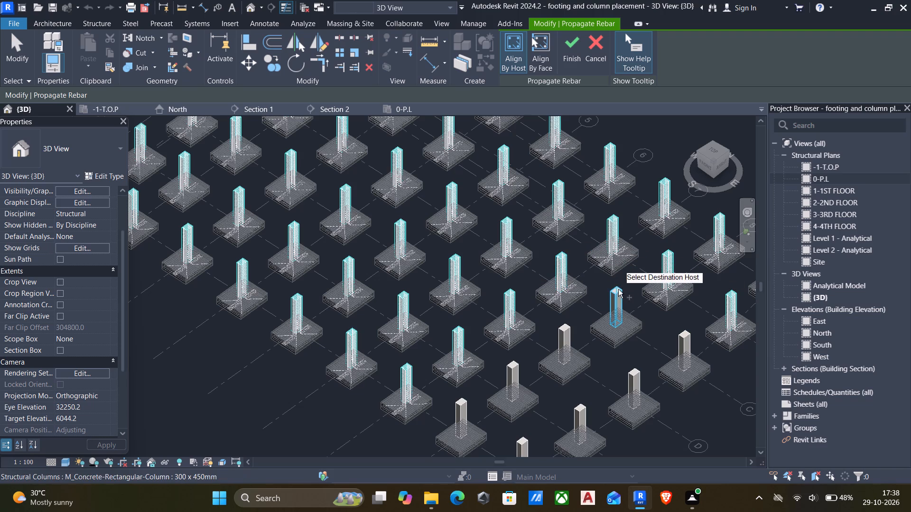
click(616, 290)
click(568, 330)
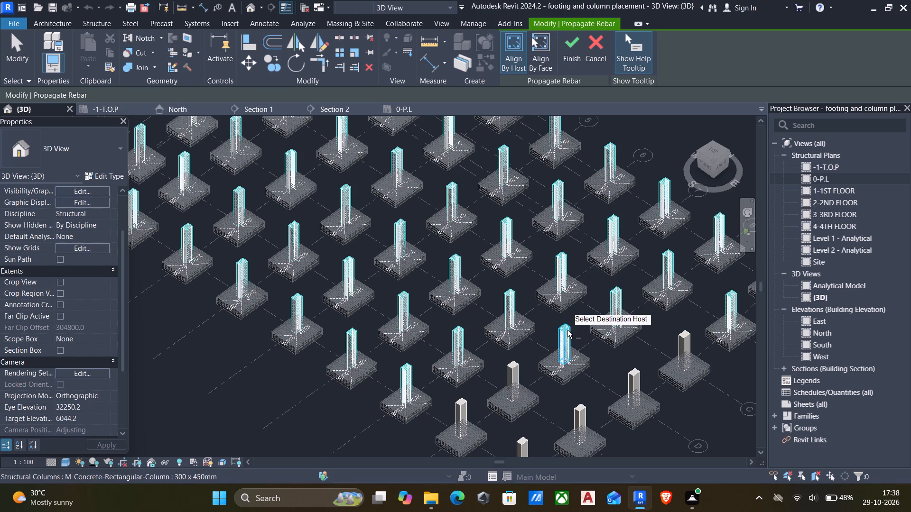
click(511, 363)
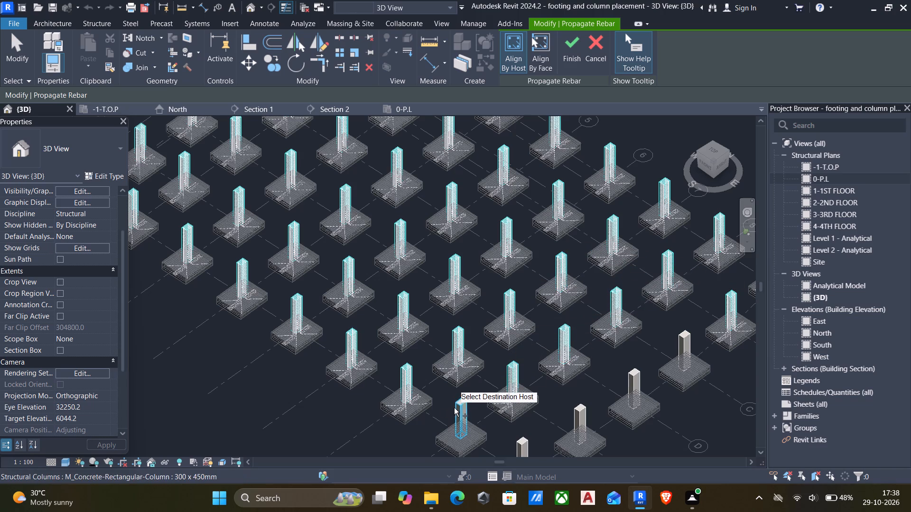
click(466, 402)
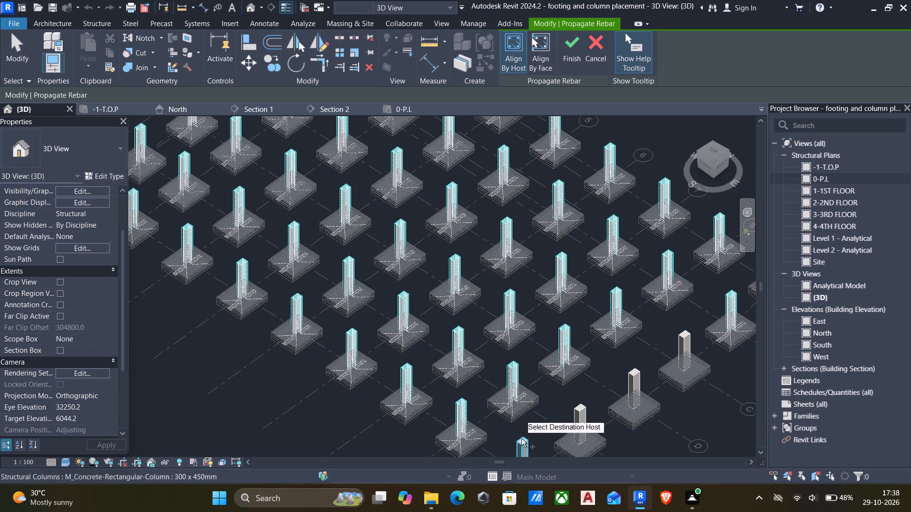
Add the grid 15 columns from grid F back to grid C as rebar propagation destinations.
click(522, 439)
click(576, 414)
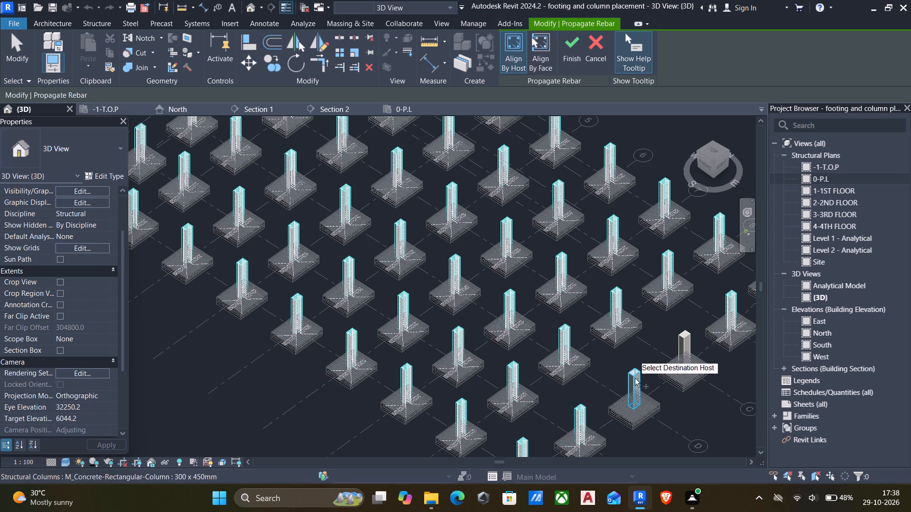
click(636, 377)
click(684, 340)
Finish propagating the rebar to the chosen columns and cancel the save reminder.
middle_drag(680, 340, 614, 356)
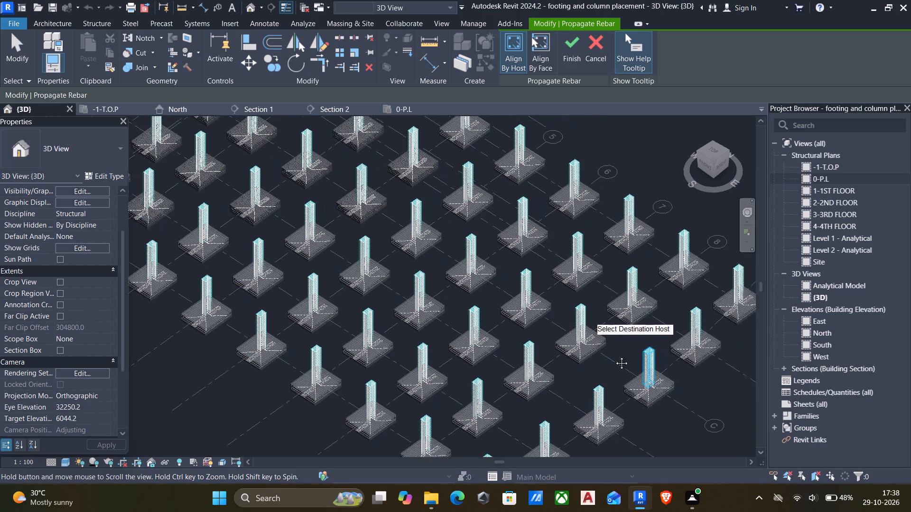
middle_drag(614, 356, 586, 350)
scroll(581, 351, down, 4)
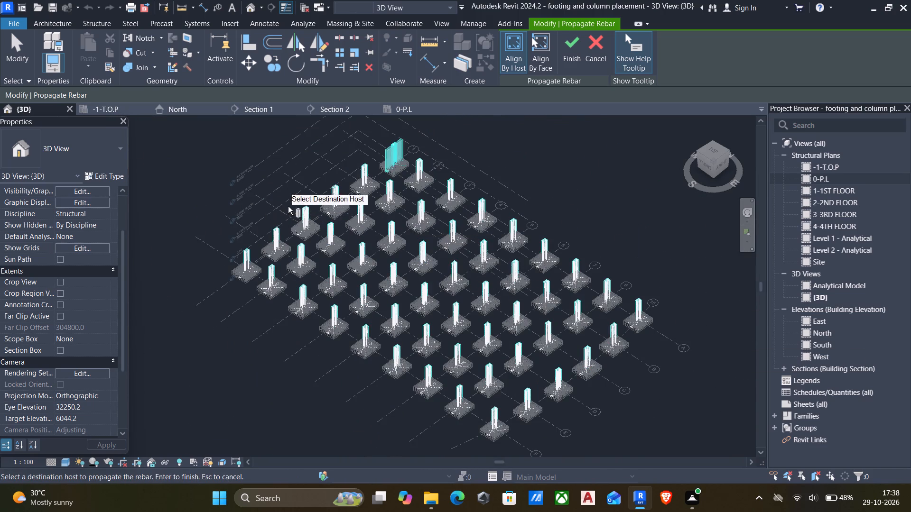
scroll(416, 147, up, 5)
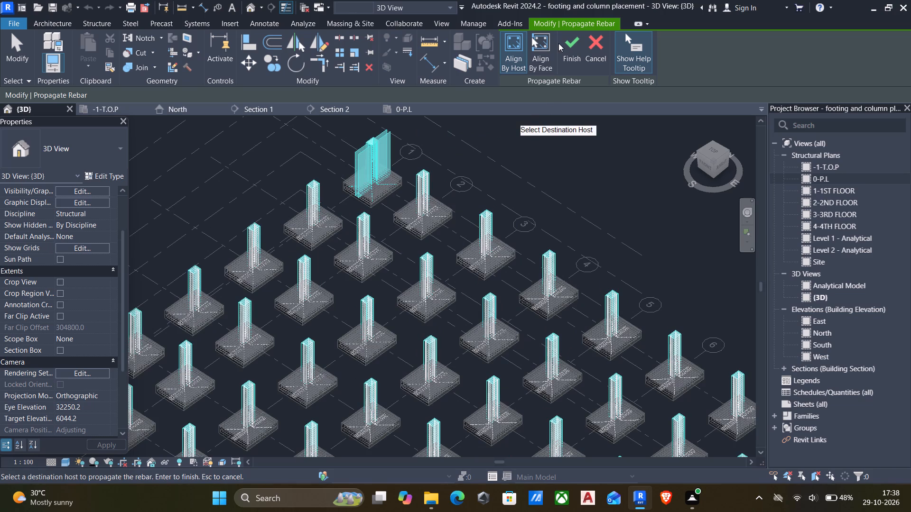
click(571, 42)
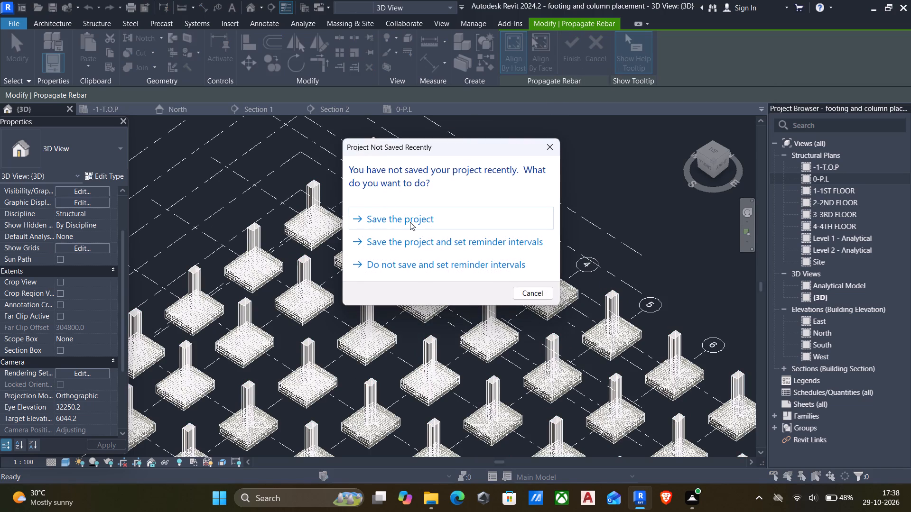
click(529, 291)
Inspect the footing and column reinforcement across the whole grid from several angles in the 3D view.
middle_drag(382, 183, 483, 195)
scroll(483, 195, down, 4)
middle_drag(502, 306, 485, 288)
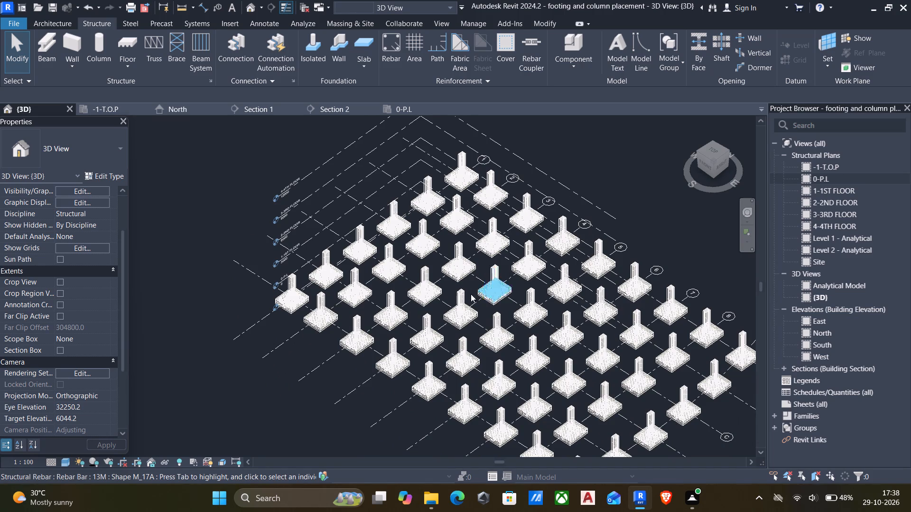
middle_drag(543, 348, 489, 314)
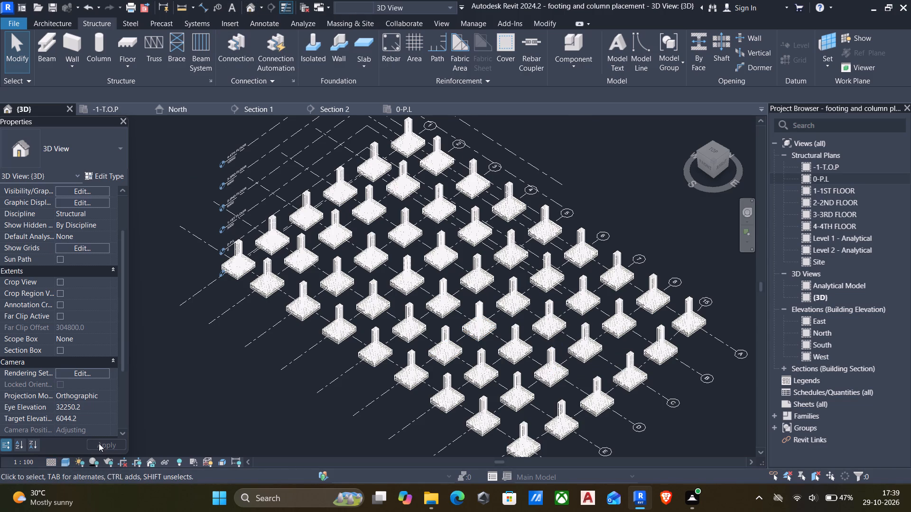
shift+middle_drag(249, 394, 353, 265)
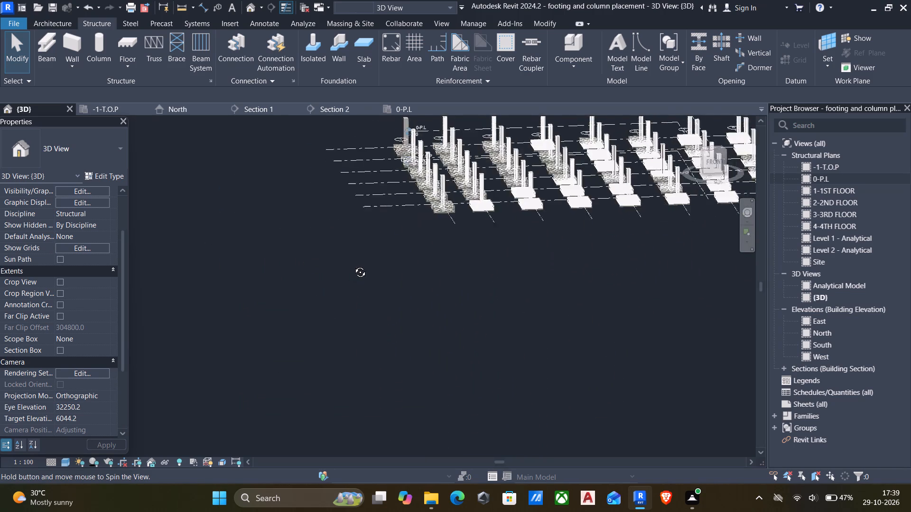
shift+middle_drag(353, 265, 321, 286)
scroll(438, 281, up, 6)
middle_drag(438, 281, 379, 383)
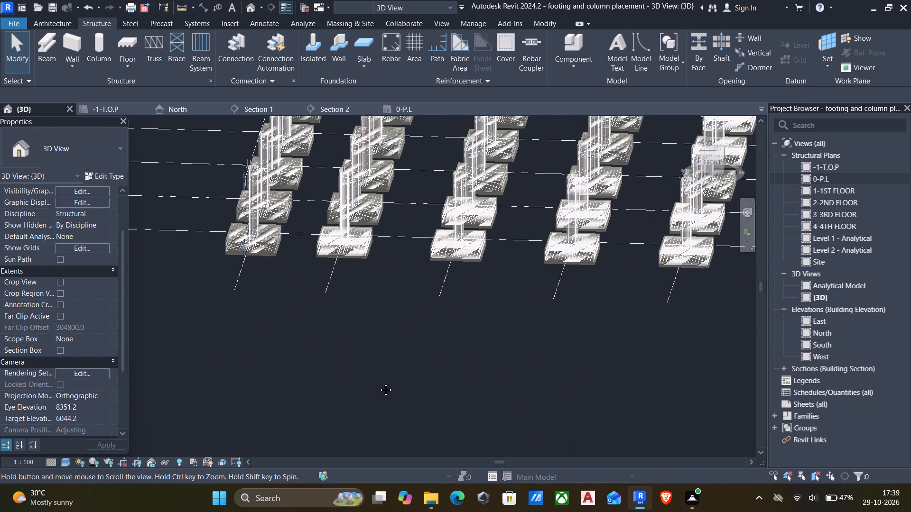
middle_drag(379, 383, 349, 433)
scroll(319, 226, up, 5)
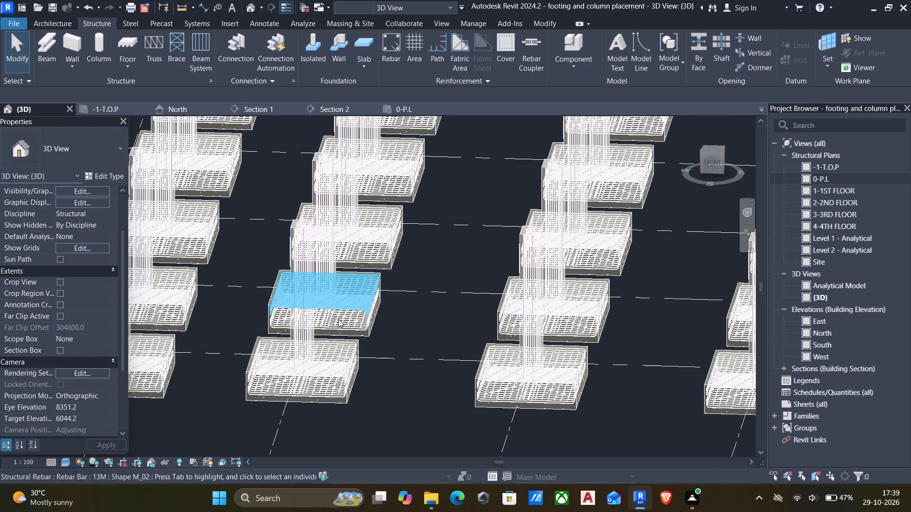
scroll(411, 318, down, 3)
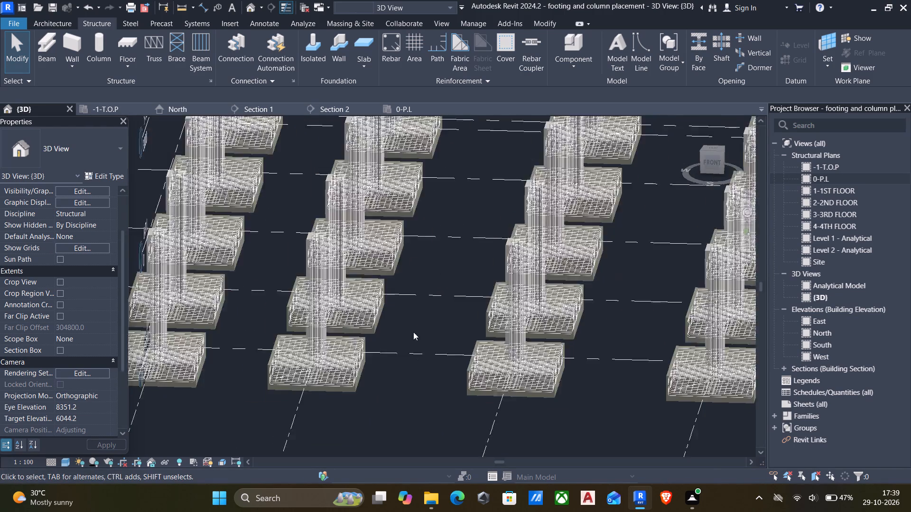
middle_drag(421, 394, 398, 409)
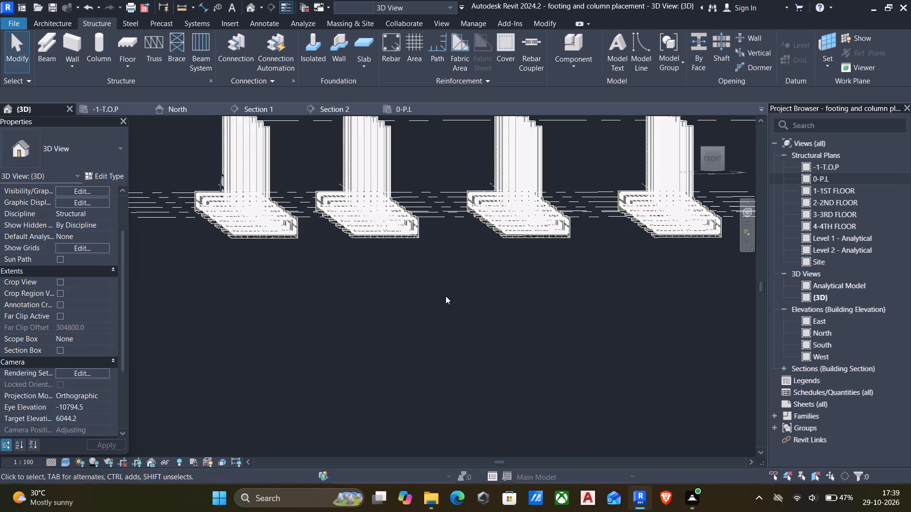
shift+middle_drag(442, 290, 398, 364)
middle_drag(407, 330, 419, 257)
scroll(451, 256, down, 4)
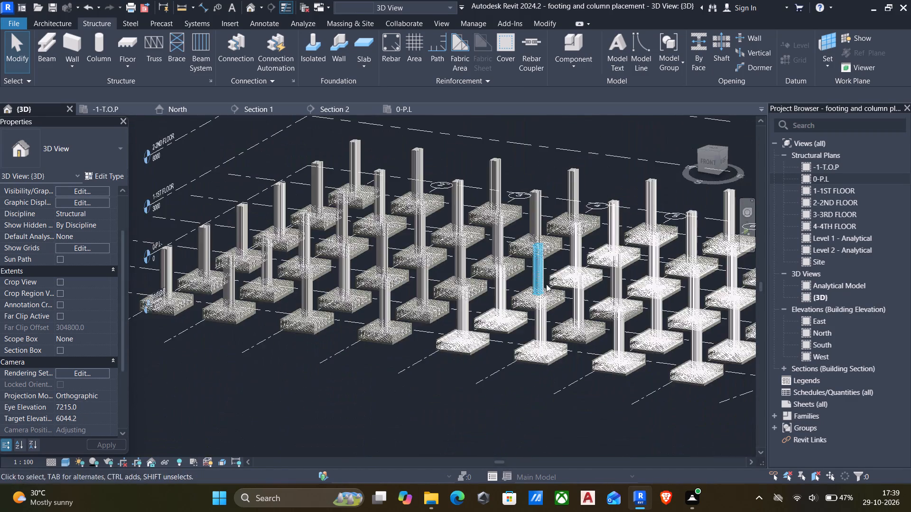
shift+middle_drag(549, 284, 494, 318)
middle_drag(442, 329, 449, 230)
scroll(465, 277, down, 1)
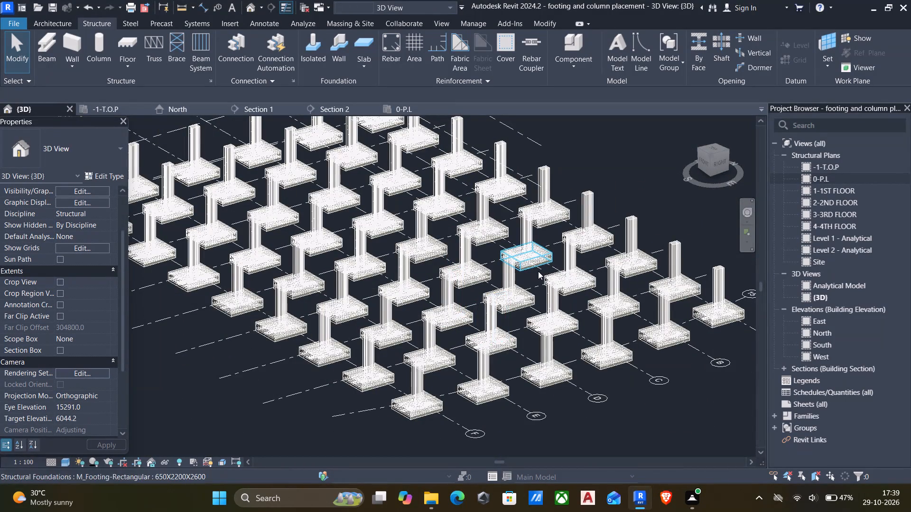
Open the -1-T.O.P structural plan and turn on Reveal Hidden Elements for it.
double_click(804, 165)
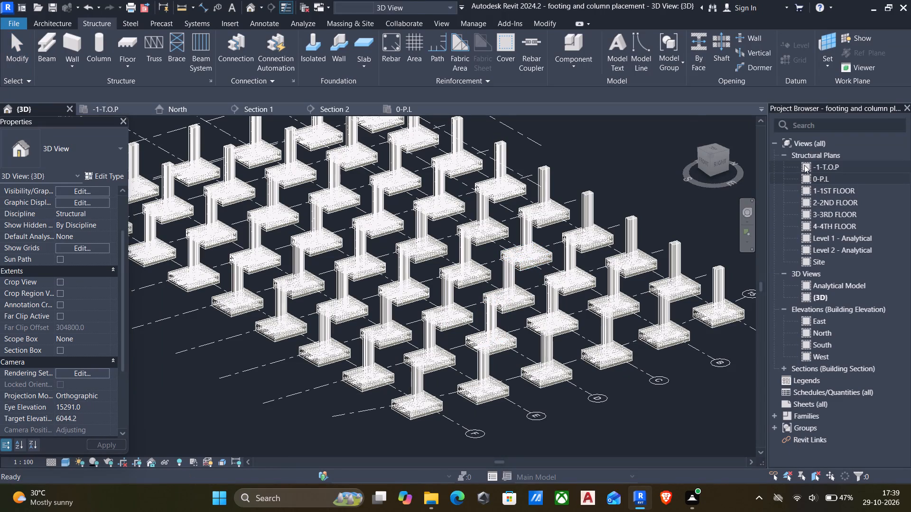
scroll(533, 240, down, 20)
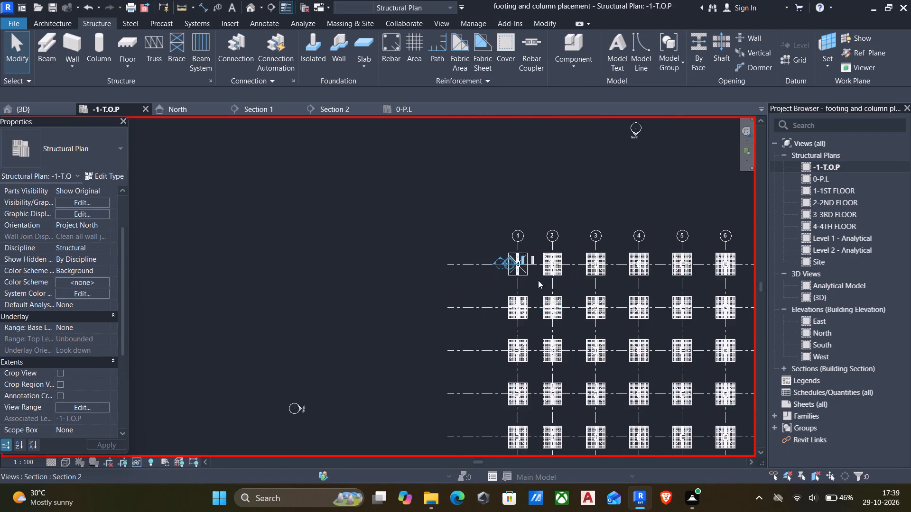
middle_drag(546, 298, 379, 271)
scroll(387, 277, down, 2)
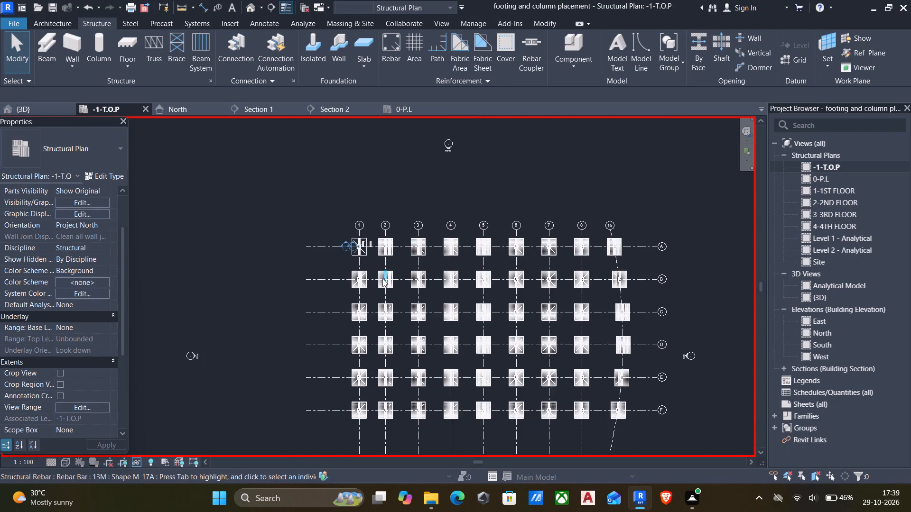
click(148, 460)
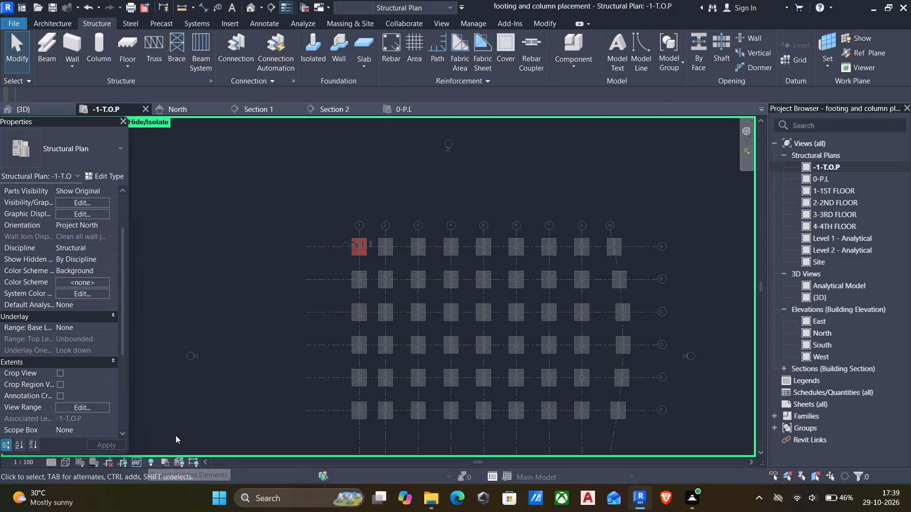
Go to the Section 2 view from its marker near grid A/1, check the column reinforcement, and close the view.
right_click(363, 249)
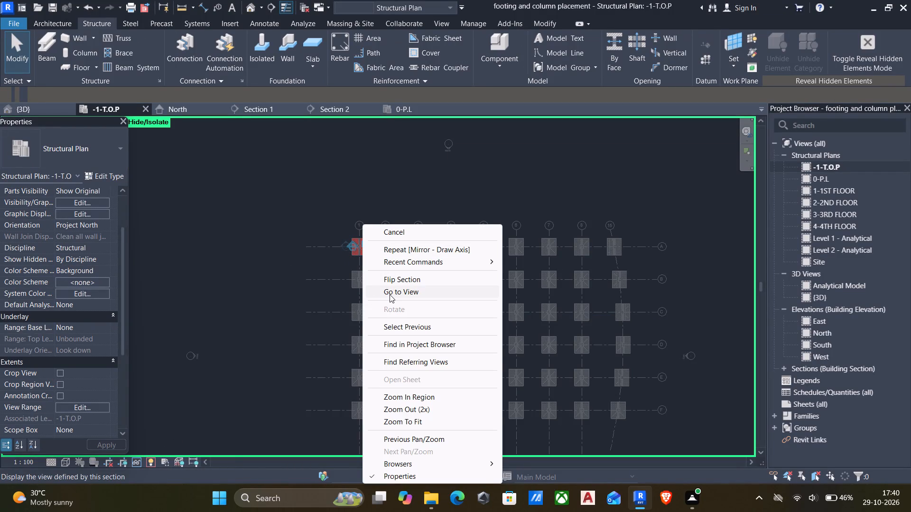
click(390, 294)
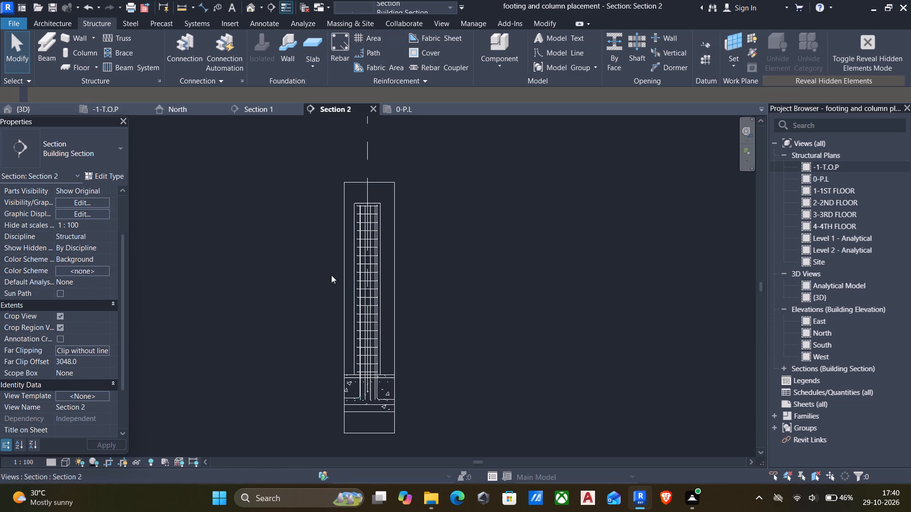
click(292, 246)
click(371, 107)
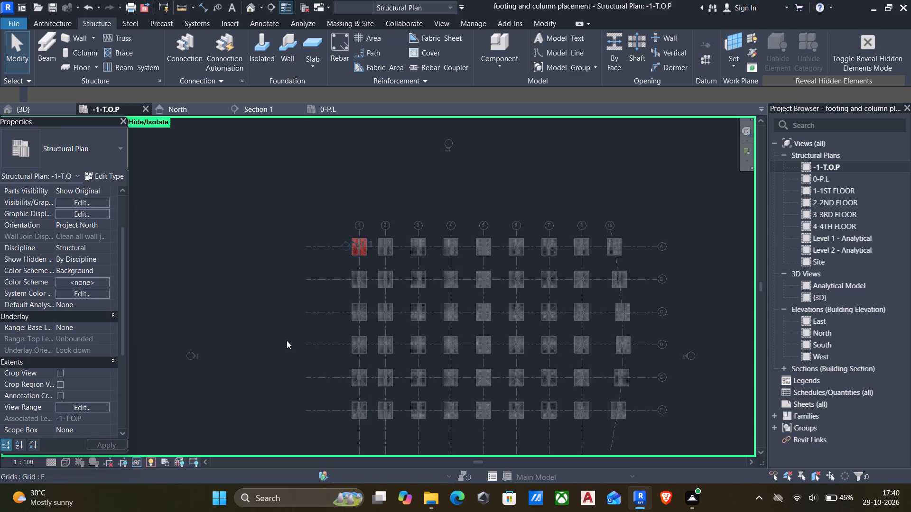
Check the reinforced model in the 3D view and reopen the -1-T.O.P structural plan.
click(252, 5)
middle_drag(358, 267, 415, 341)
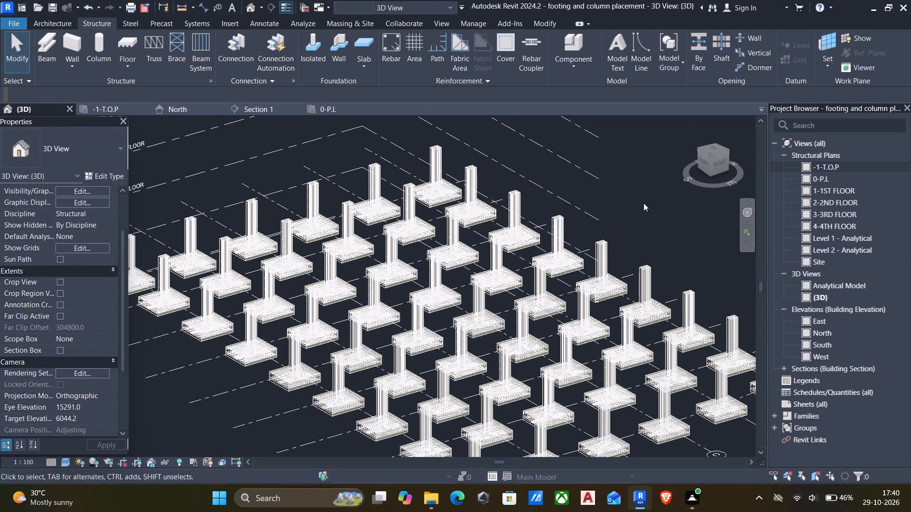
double_click(807, 167)
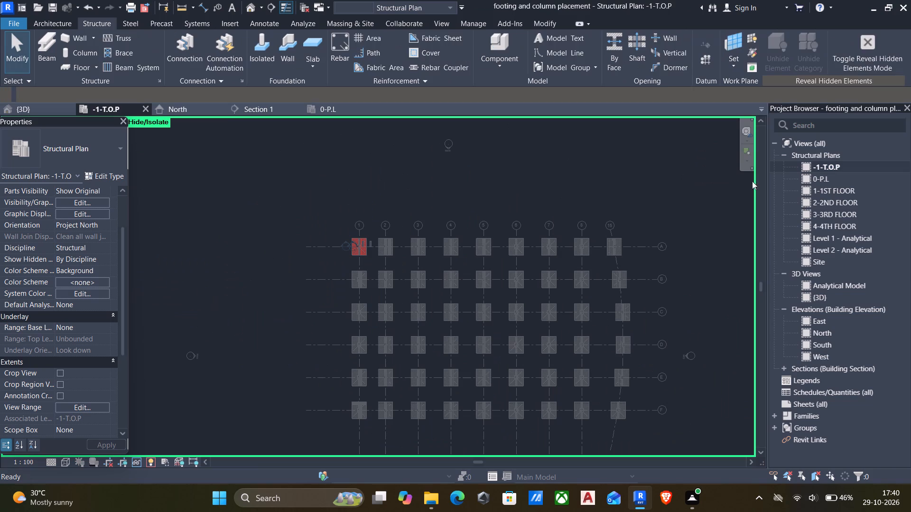
Temporarily hide all rebar in the -1-T.O.P plan by filtering a selection of the whole grid to Structural Rebar only.
scroll(611, 238, down, 4)
drag(405, 205, 716, 393)
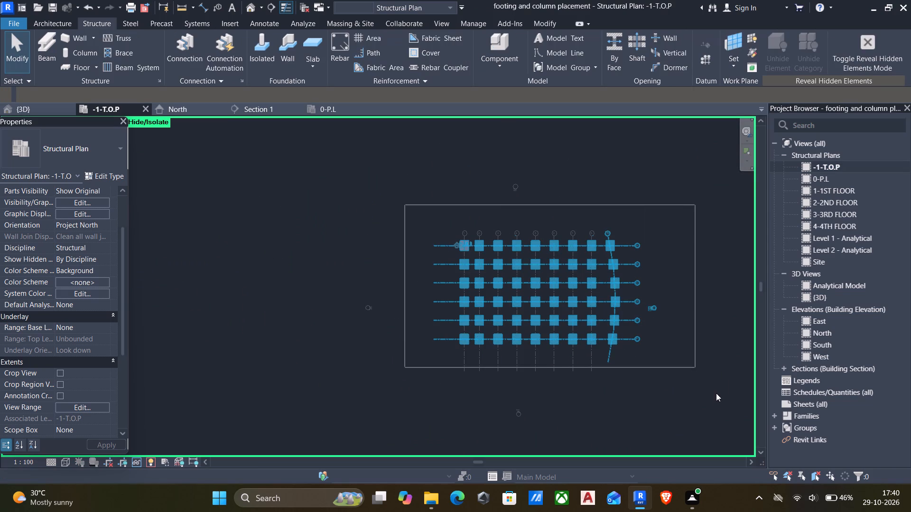
drag(716, 393, 642, 407)
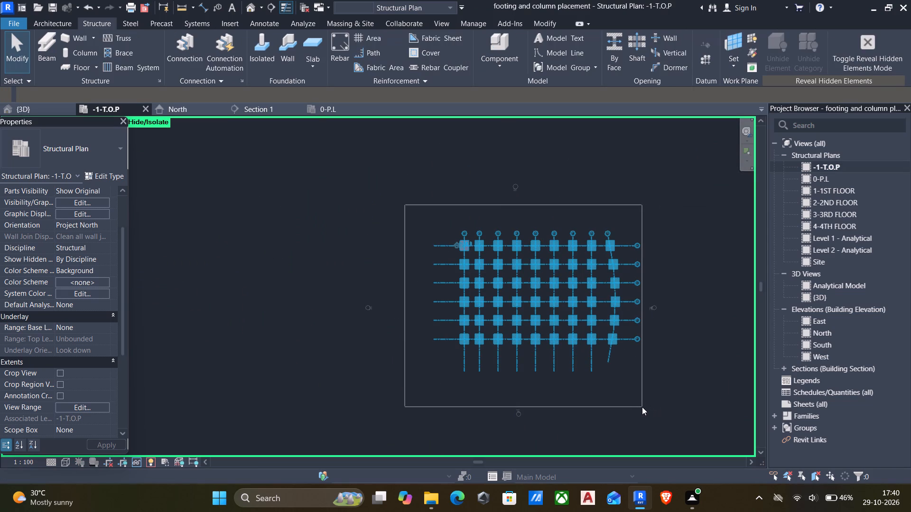
drag(642, 407, 644, 406)
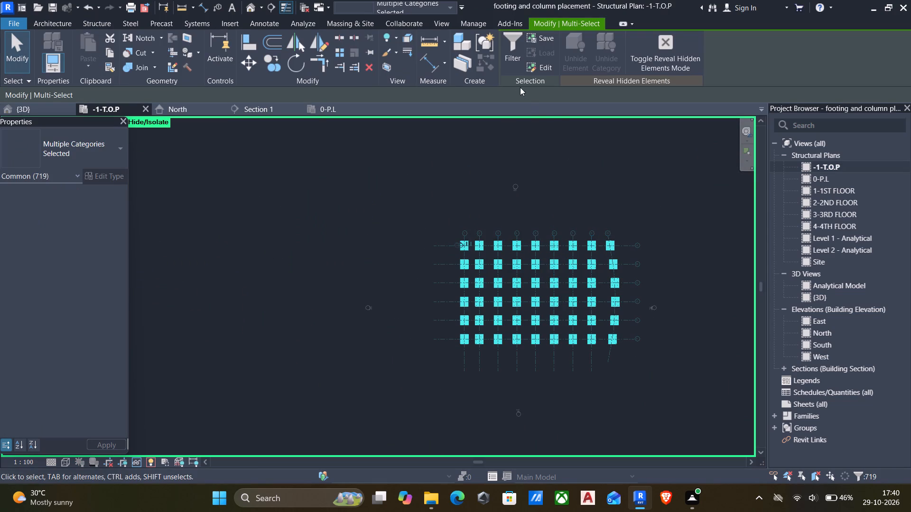
click(509, 45)
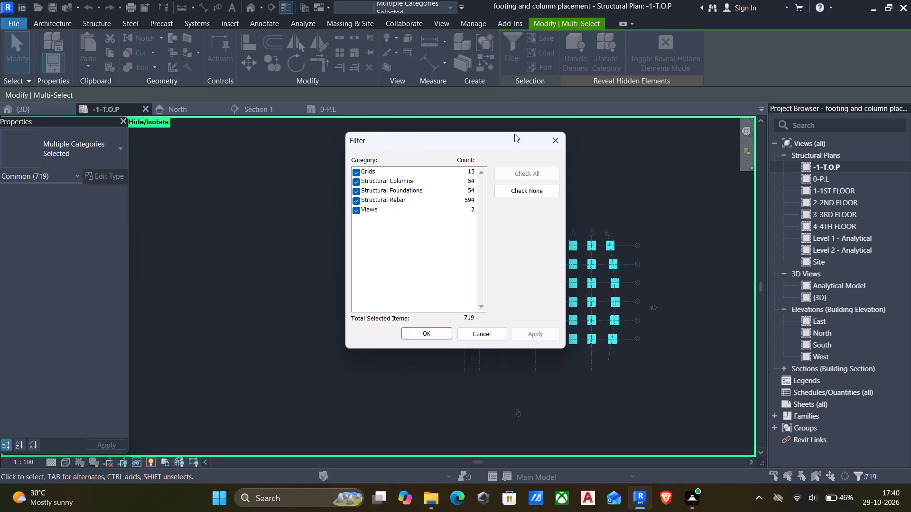
click(530, 190)
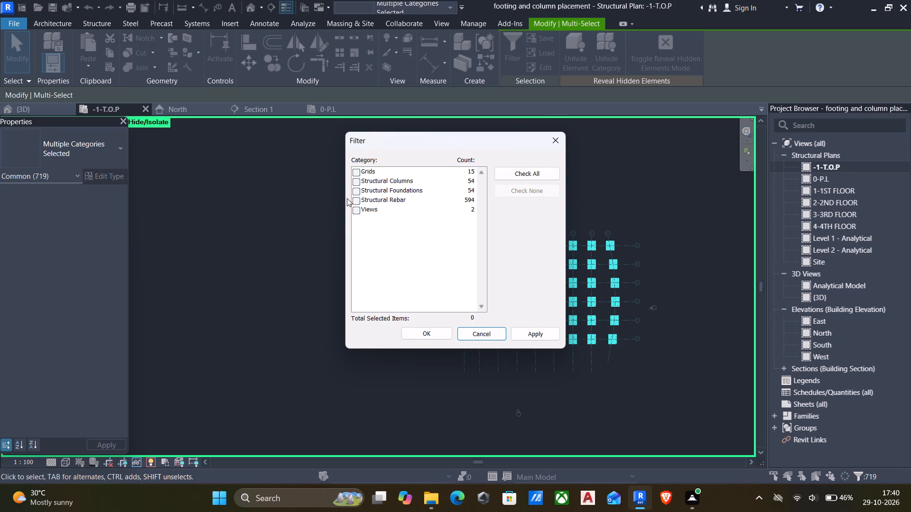
click(356, 199)
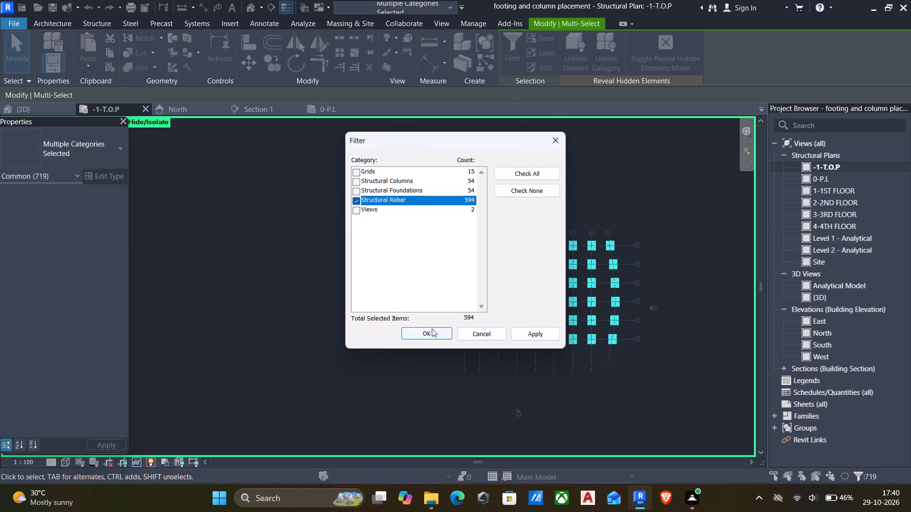
click(431, 329)
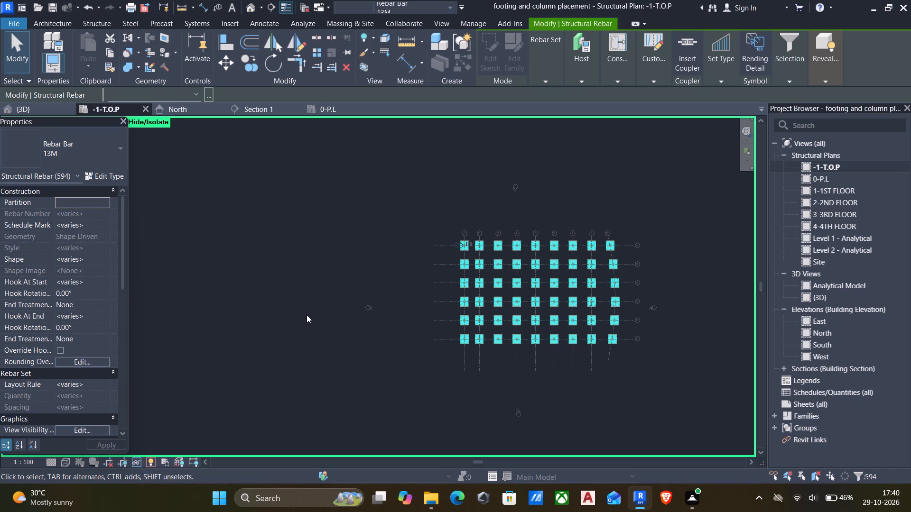
text(hh)
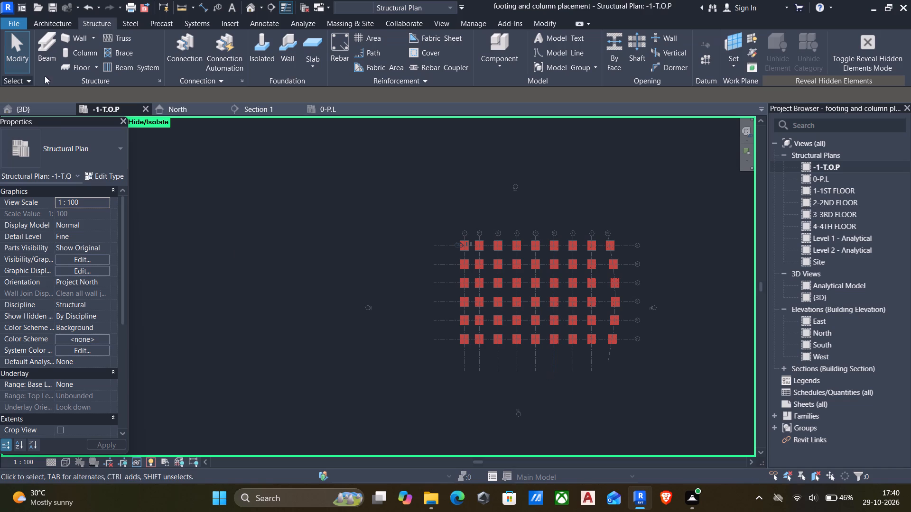
Start a structural wall and set it by height from -1-T.O.P up to level 0-P.L.
click(93, 18)
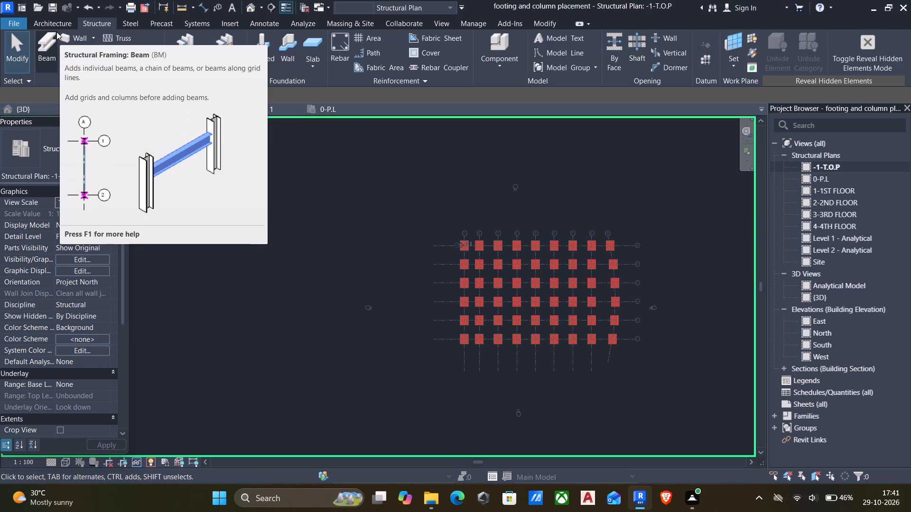
click(71, 37)
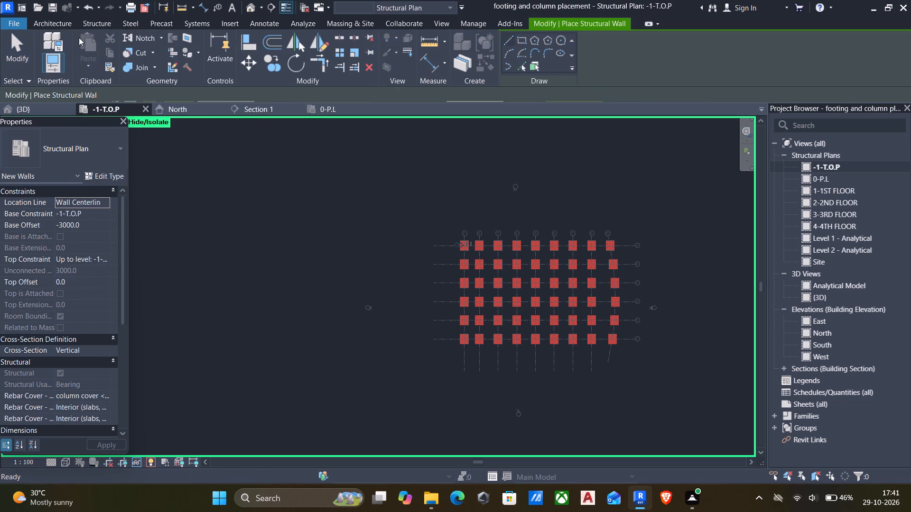
click(93, 22)
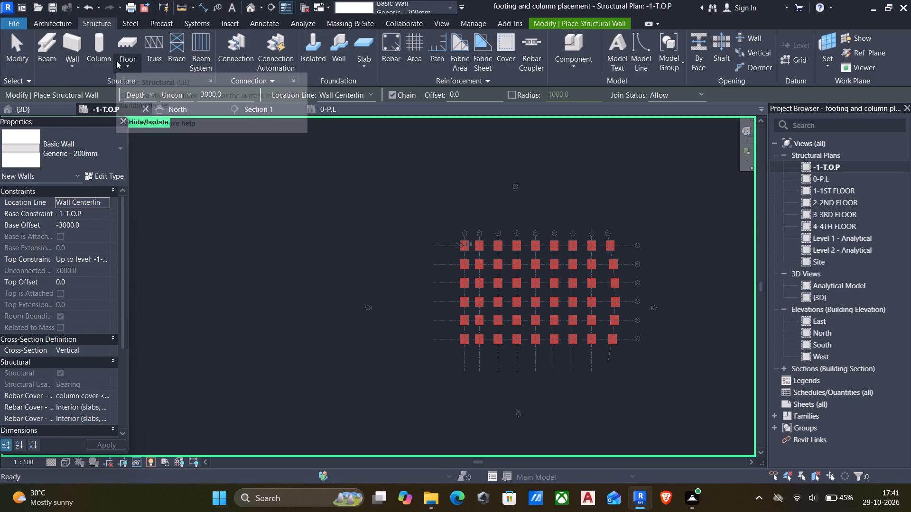
click(79, 63)
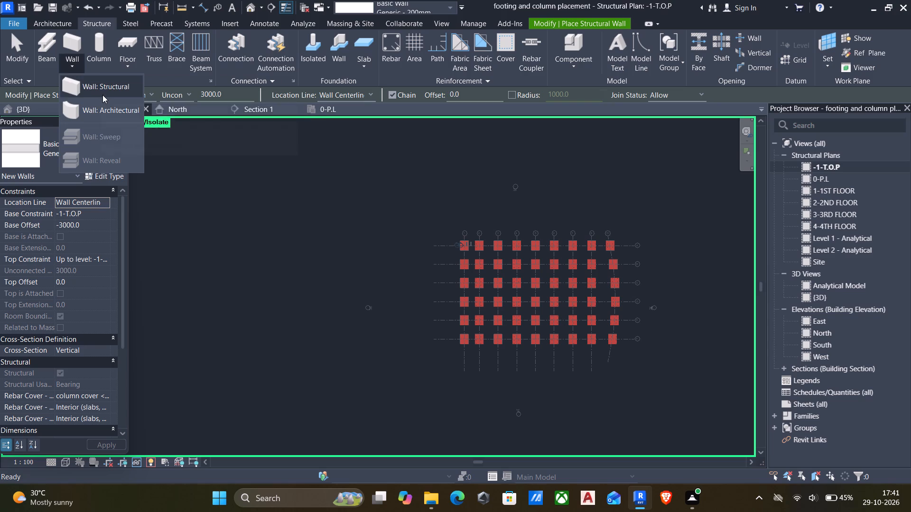
click(105, 88)
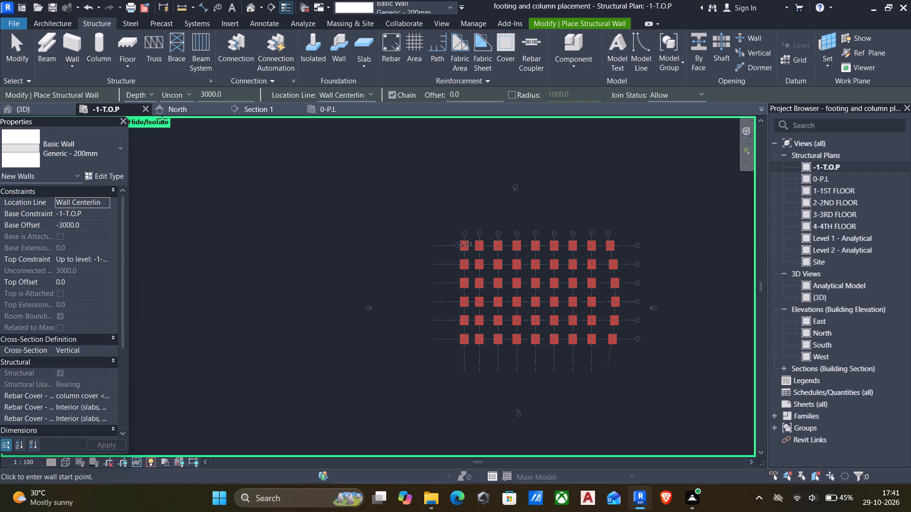
click(151, 94)
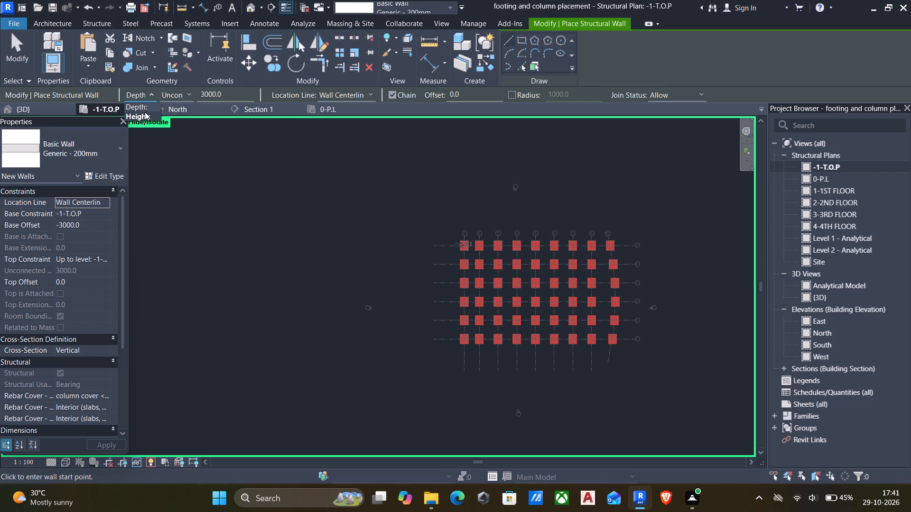
click(144, 111)
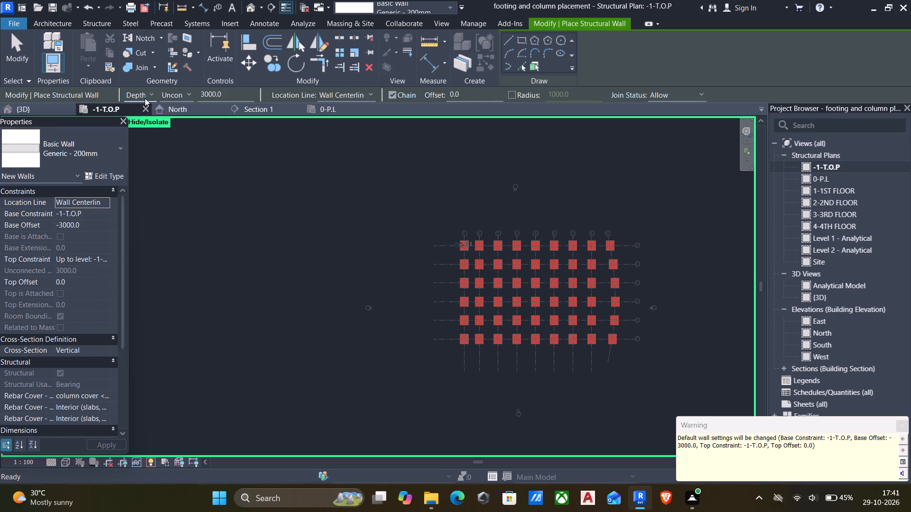
click(147, 93)
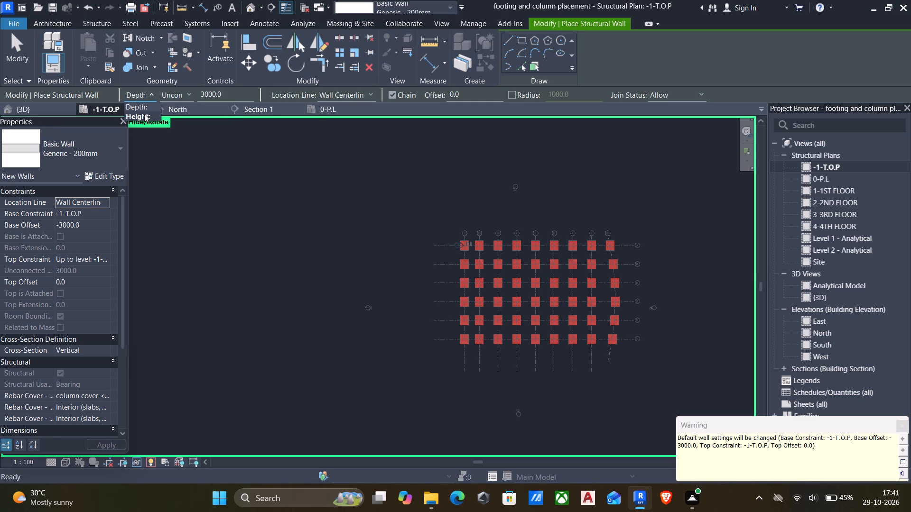
click(144, 114)
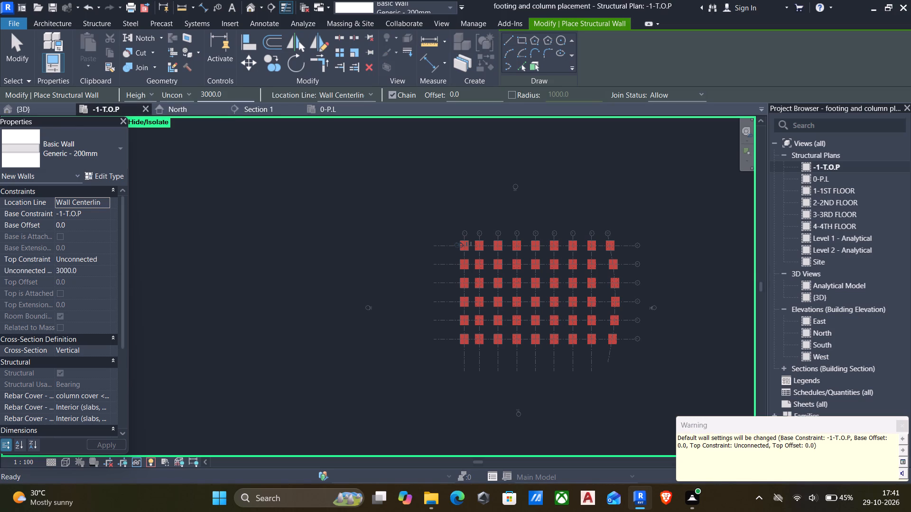
click(187, 93)
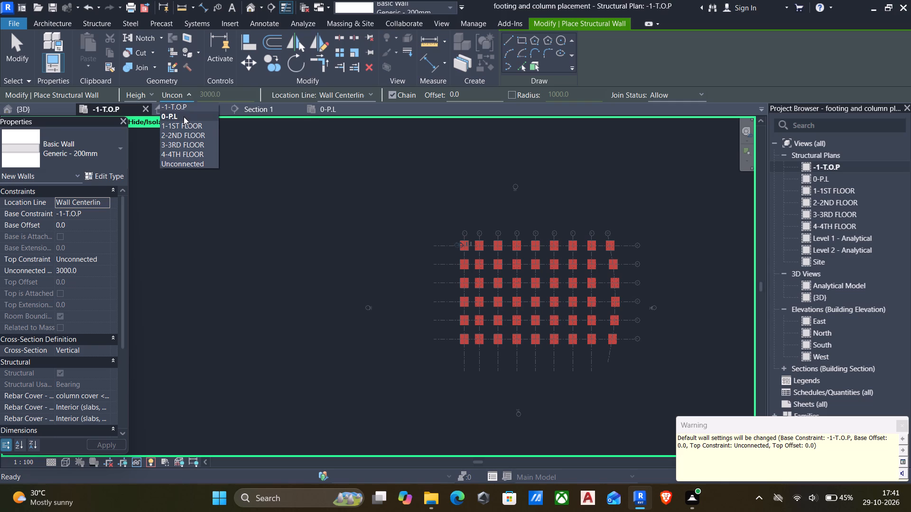
click(184, 117)
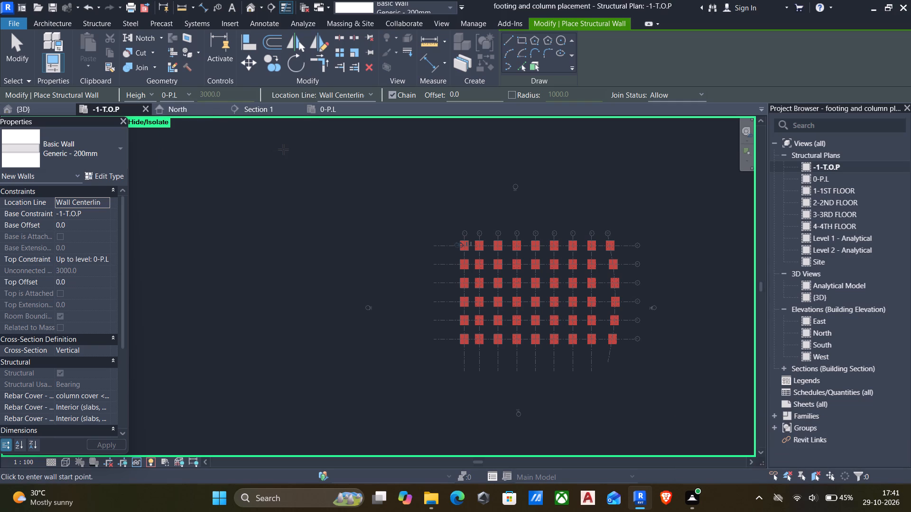
Duplicate the Generic - 200mm basic wall type as "wall" and choose it for the new structural wall.
click(114, 174)
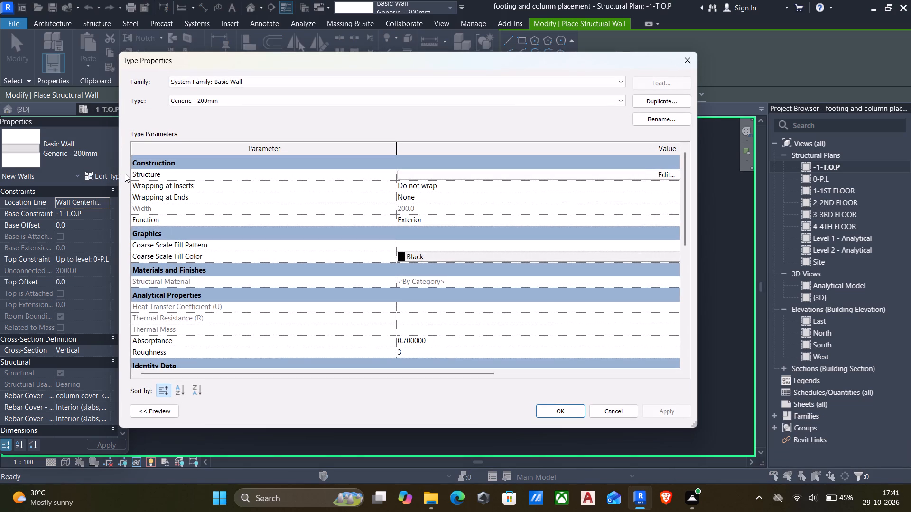
click(653, 99)
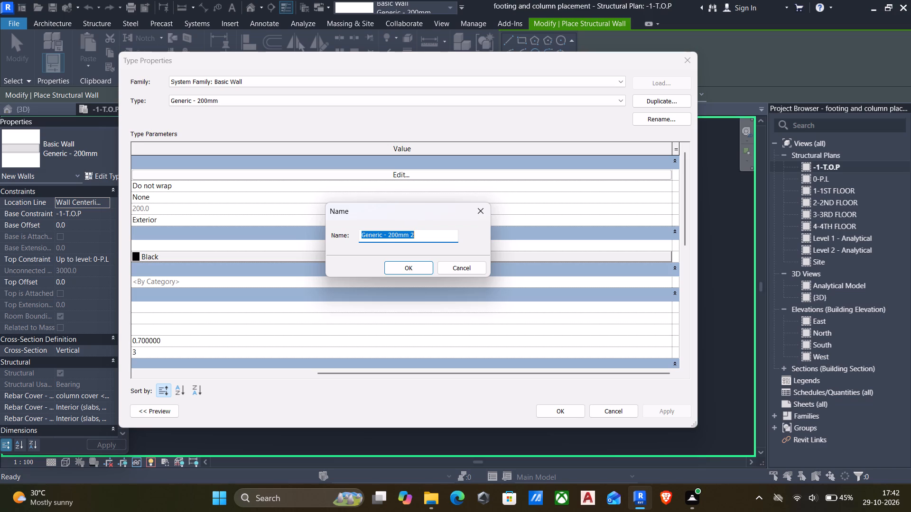
key(BackSpace)
text(wall)
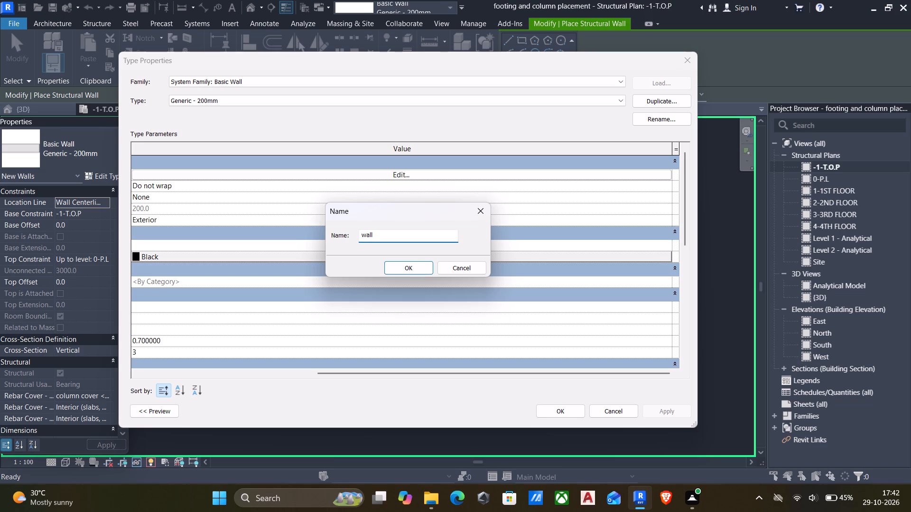
click(410, 268)
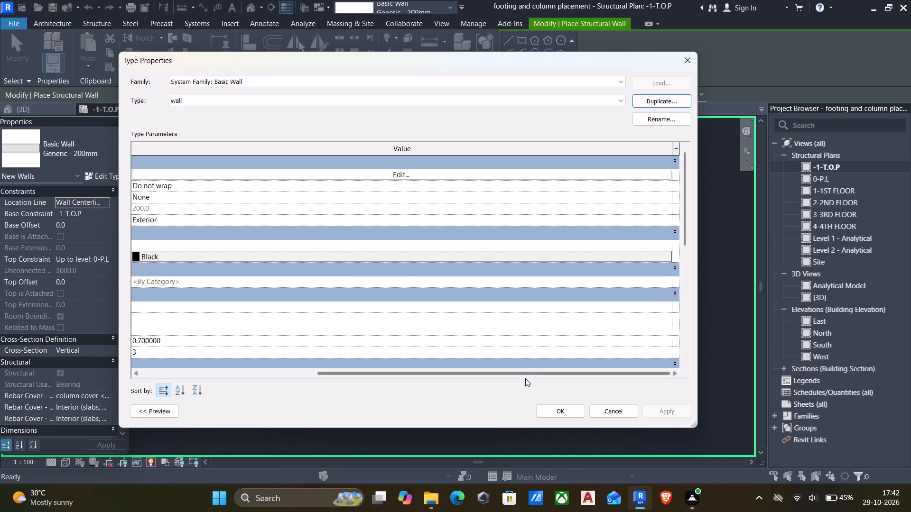
click(556, 413)
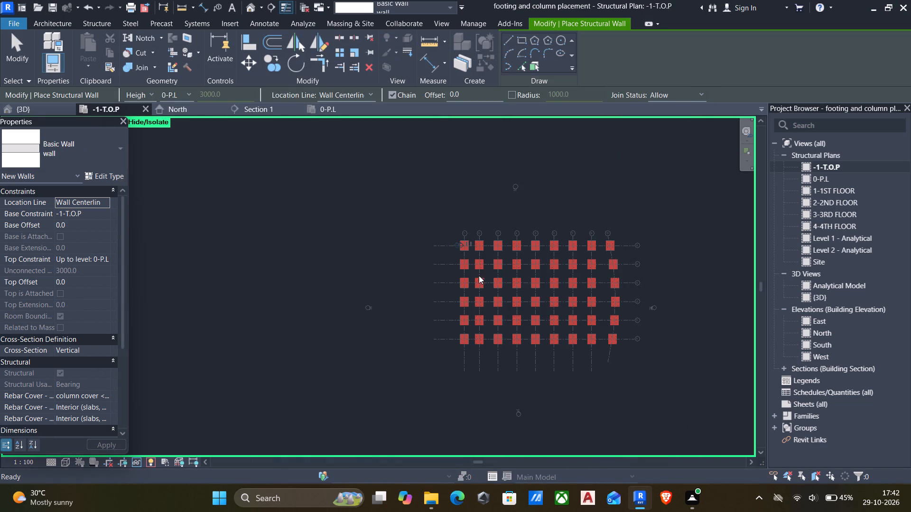
scroll(468, 240, up, 4)
click(62, 144)
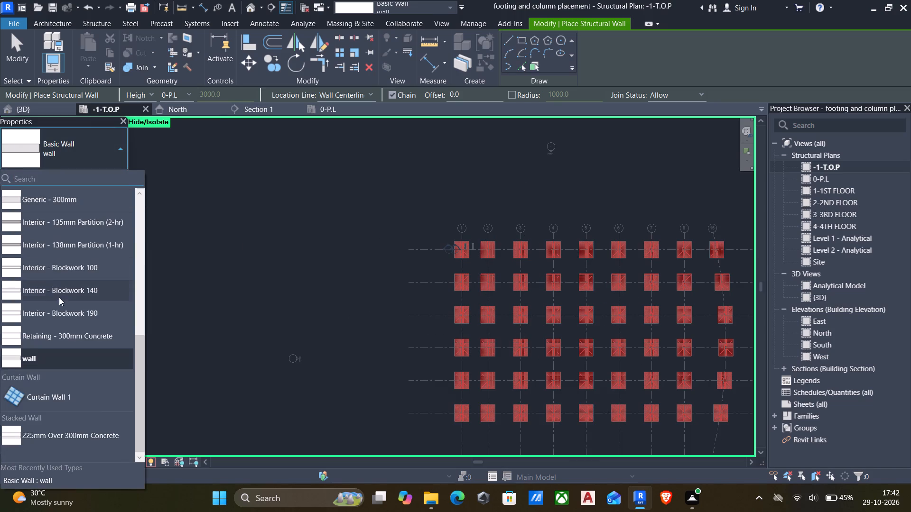
scroll(58, 306, up, 1)
scroll(47, 353, down, 7)
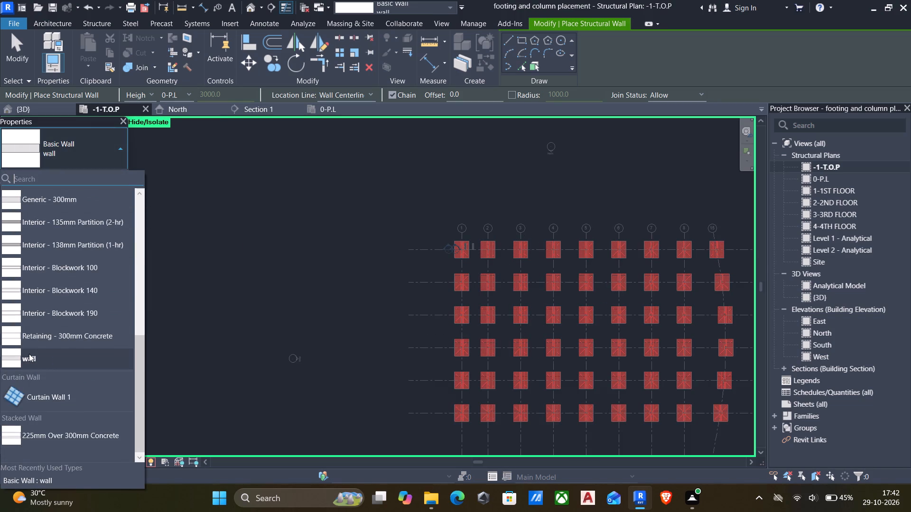
click(29, 354)
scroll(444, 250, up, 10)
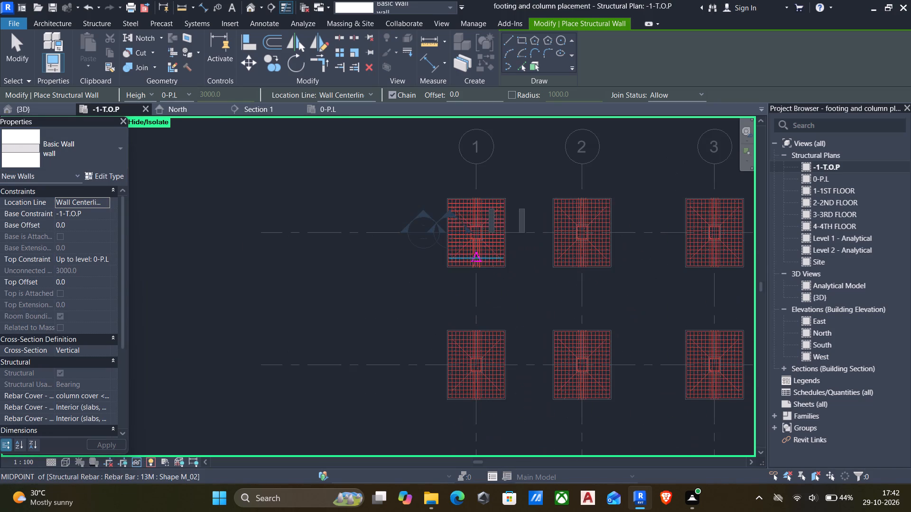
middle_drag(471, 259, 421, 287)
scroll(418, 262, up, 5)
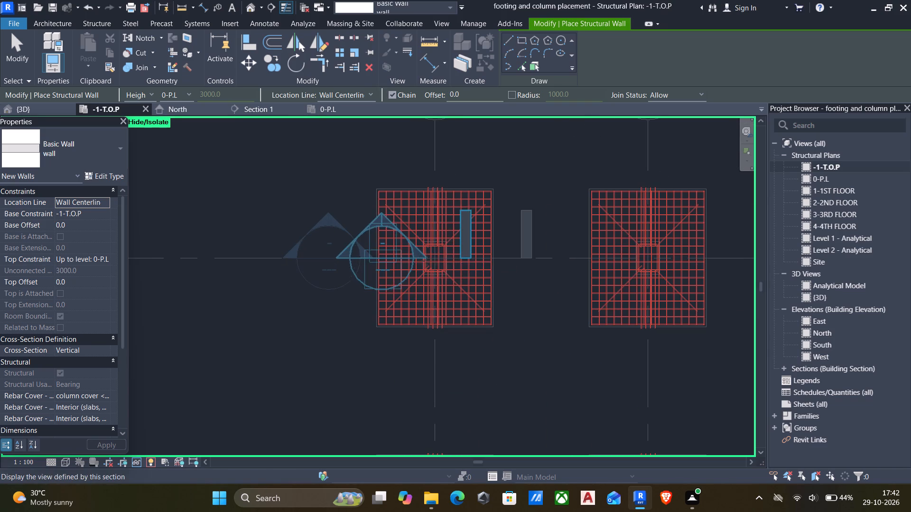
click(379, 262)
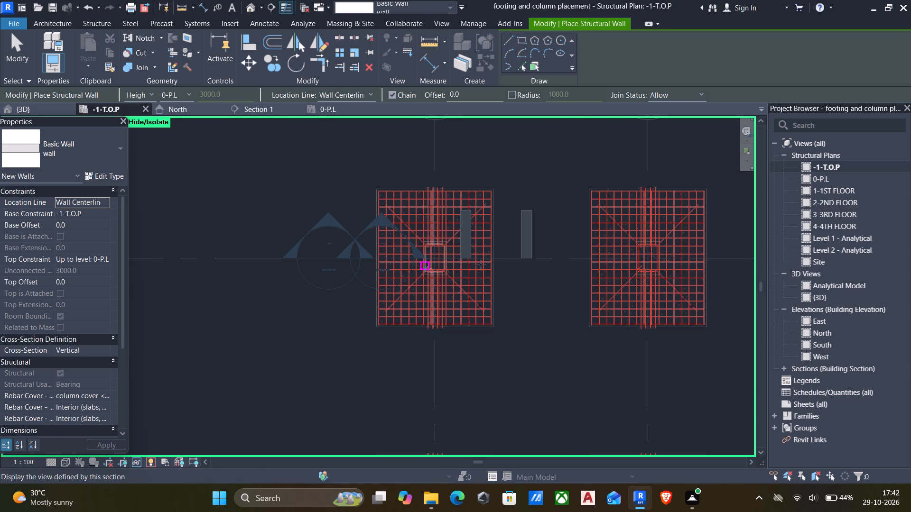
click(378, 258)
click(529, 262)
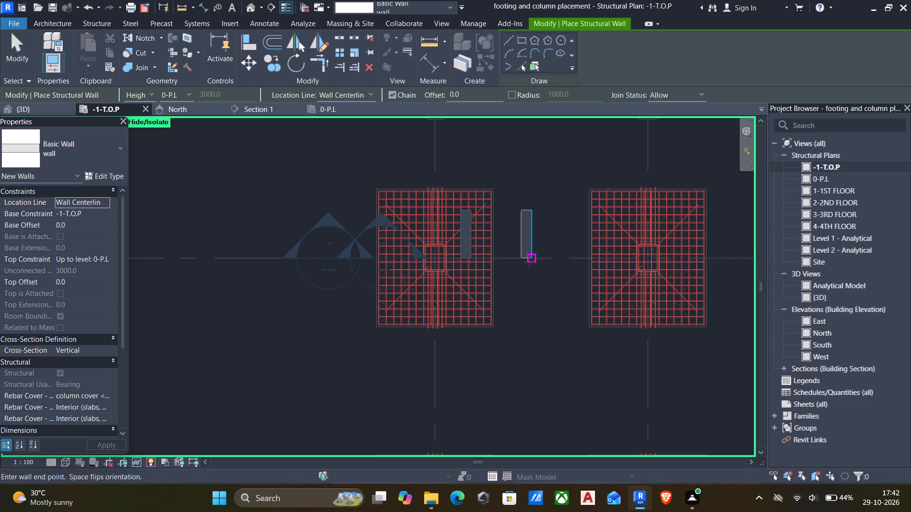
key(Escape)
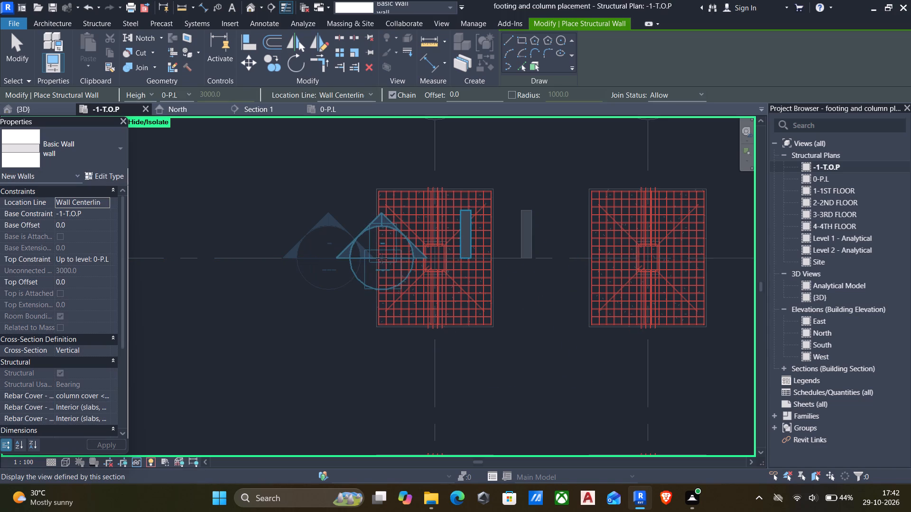
Draw a structural wall along grid A from the grid 1 footing's inner edge to just past the grid 15 footing.
click(381, 258)
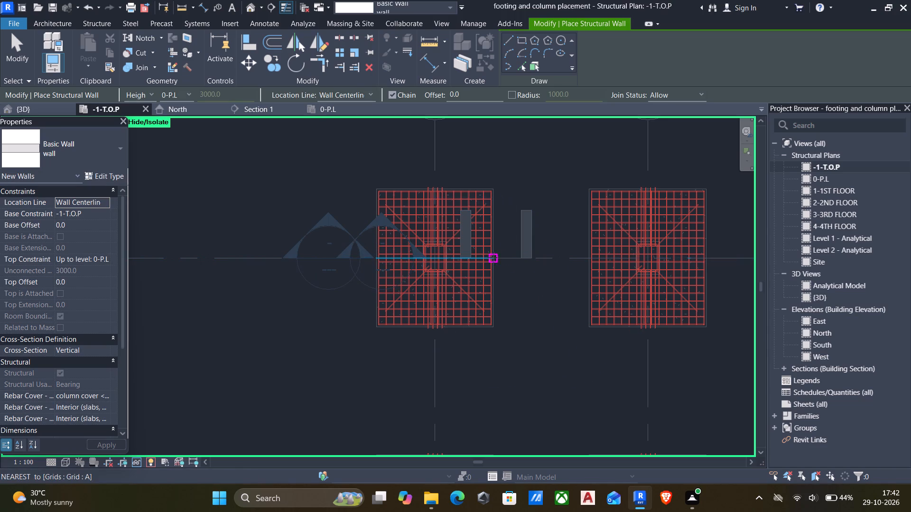
click(492, 257)
middle_drag(533, 254, 425, 261)
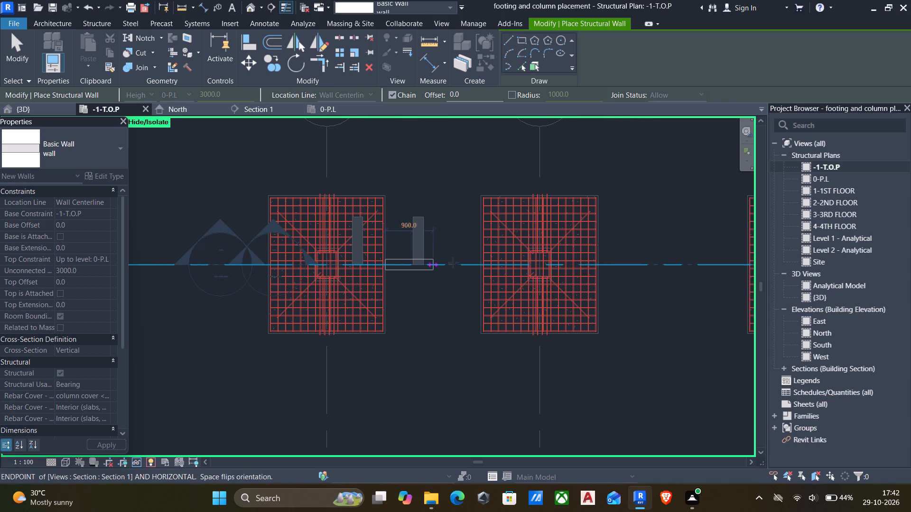
scroll(591, 267, down, 6)
middle_drag(630, 267, 461, 277)
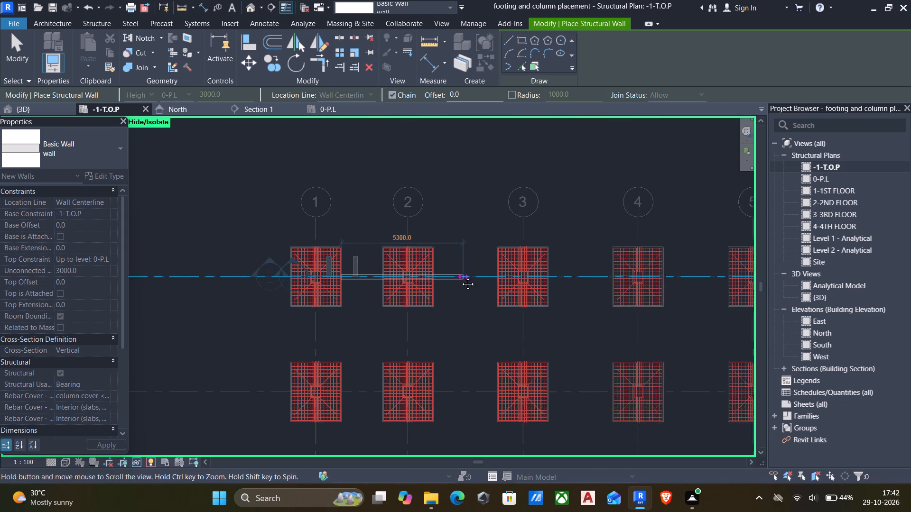
middle_drag(461, 277, 451, 277)
scroll(455, 278, down, 4)
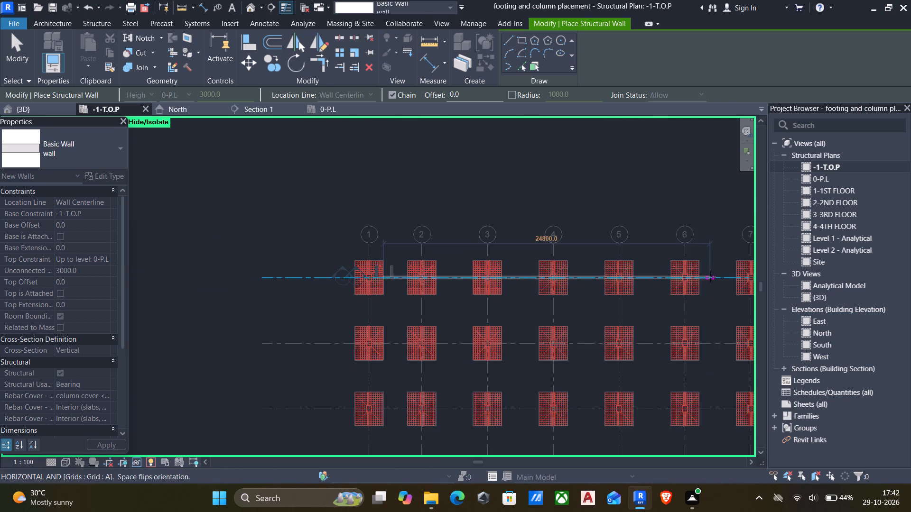
middle_drag(710, 277, 467, 281)
scroll(492, 284, down, 2)
scroll(638, 277, up, 2)
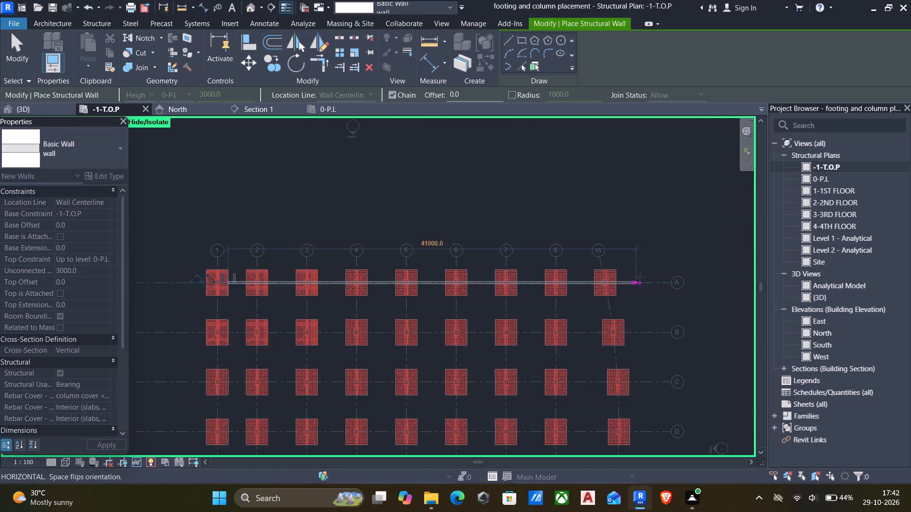
scroll(640, 277, up, 8)
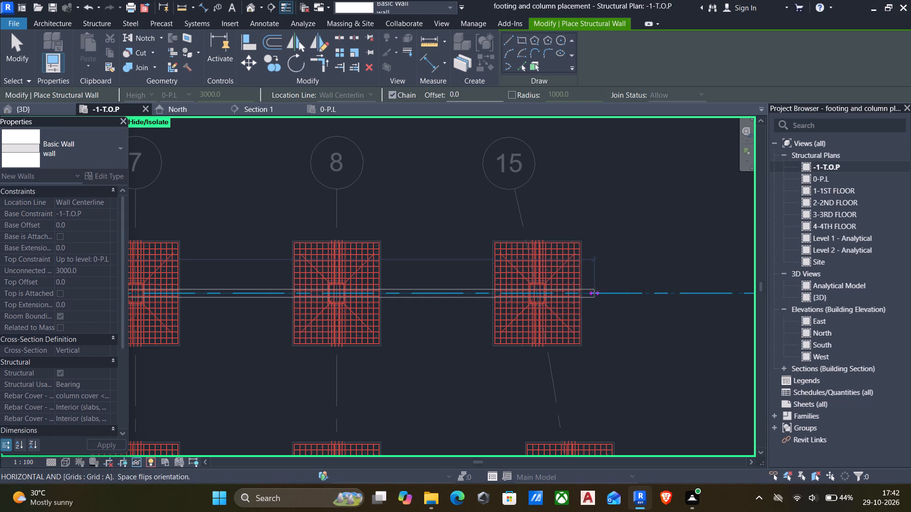
click(595, 291)
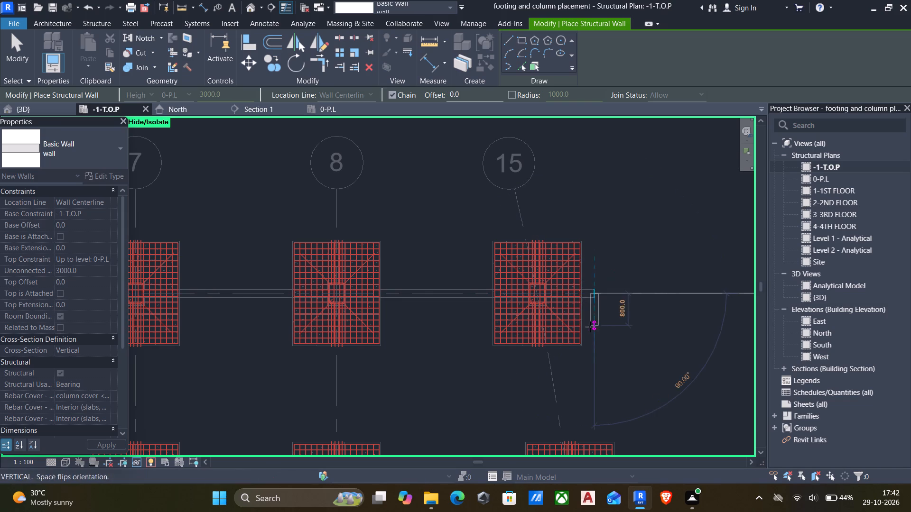
key(Escape)
key(Escape)
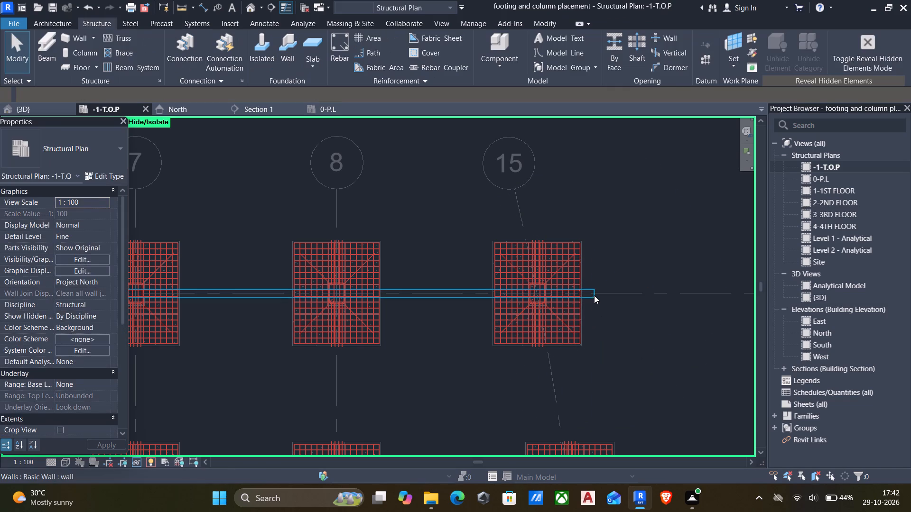
Align the grid A wall's end at grid 15 with the outer edge of the grid 15 footing.
click(594, 295)
key(a)
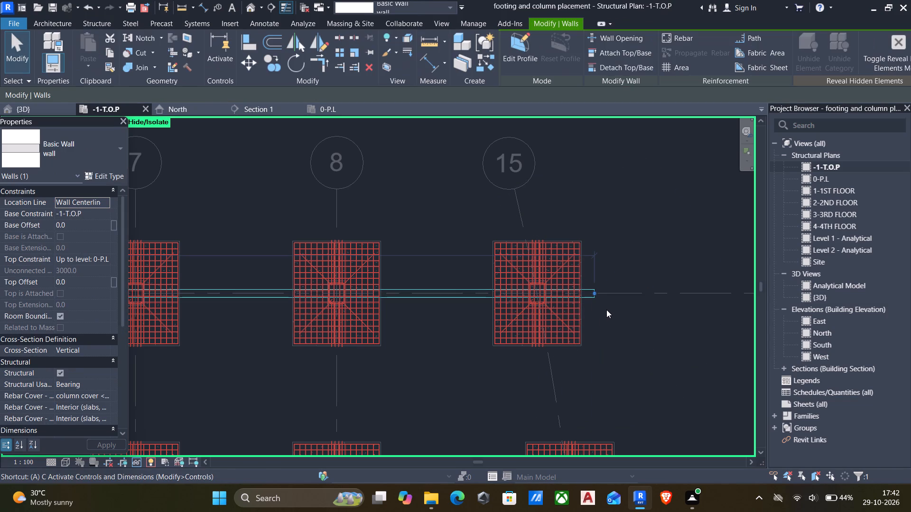
key(l)
scroll(583, 315, up, 5)
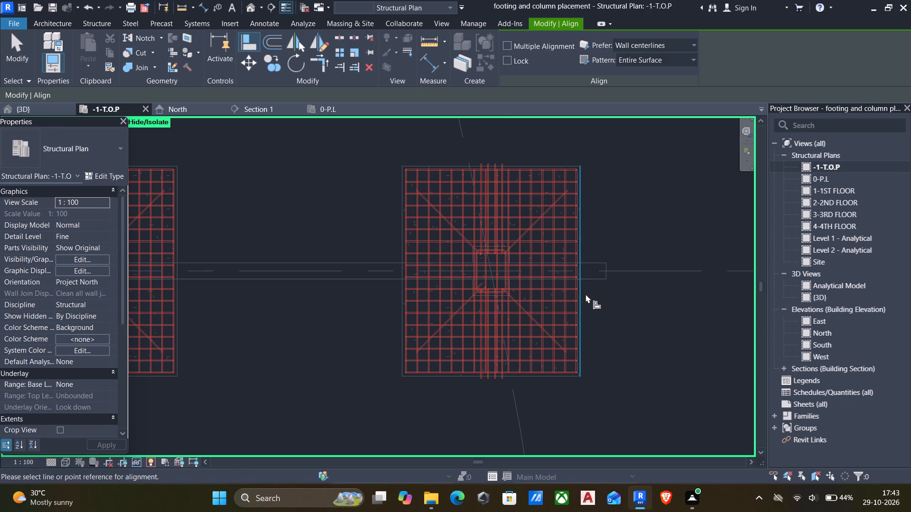
scroll(584, 295, up, 5)
click(573, 308)
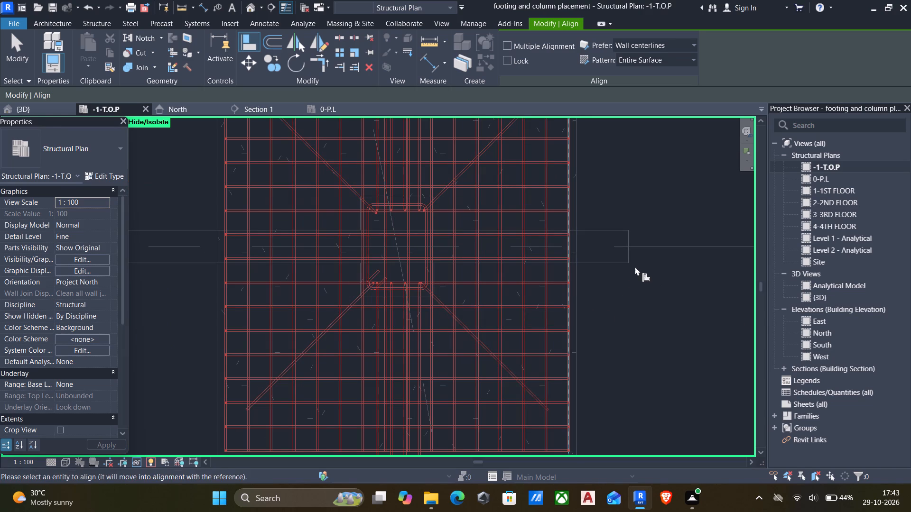
click(629, 252)
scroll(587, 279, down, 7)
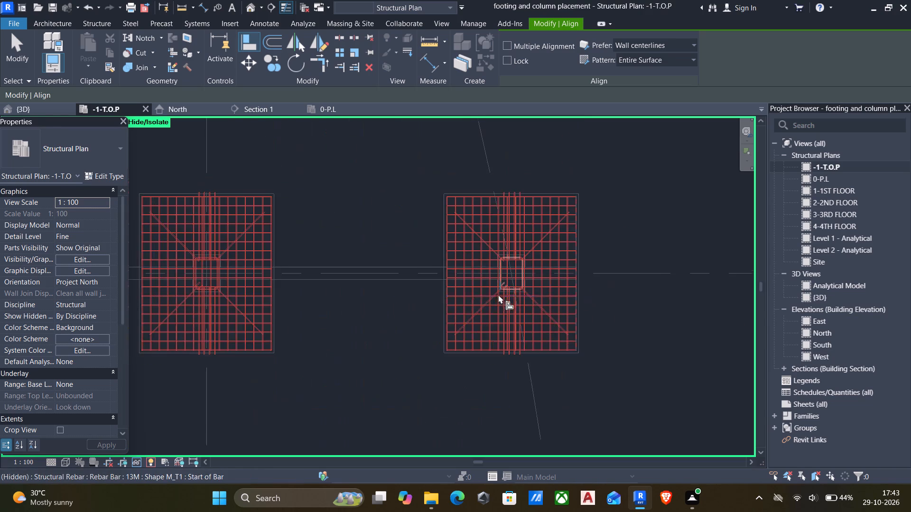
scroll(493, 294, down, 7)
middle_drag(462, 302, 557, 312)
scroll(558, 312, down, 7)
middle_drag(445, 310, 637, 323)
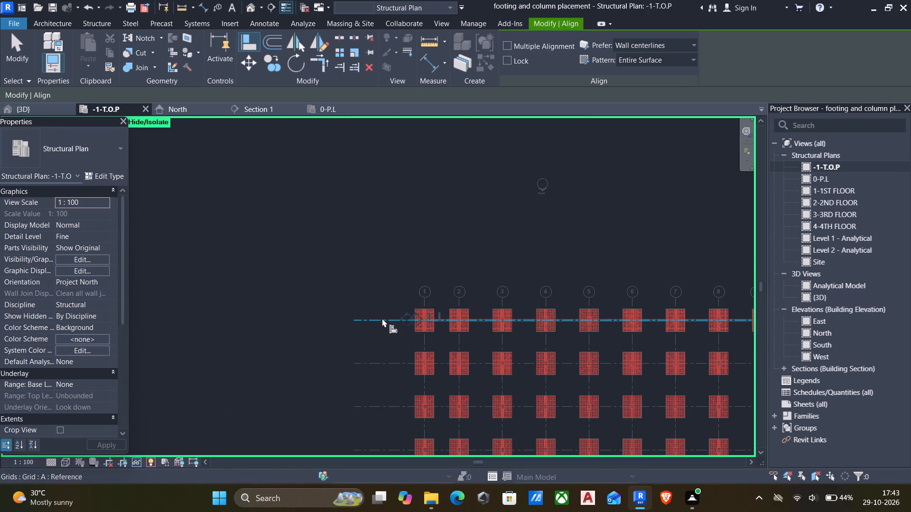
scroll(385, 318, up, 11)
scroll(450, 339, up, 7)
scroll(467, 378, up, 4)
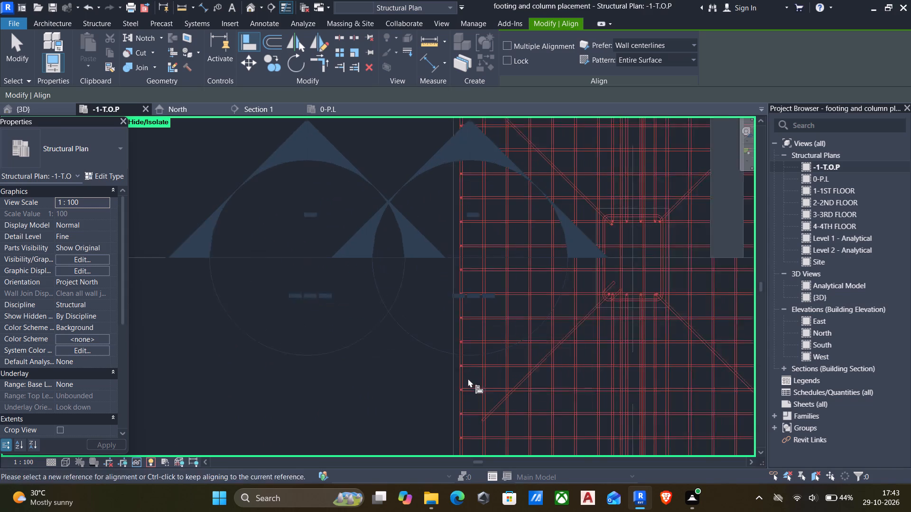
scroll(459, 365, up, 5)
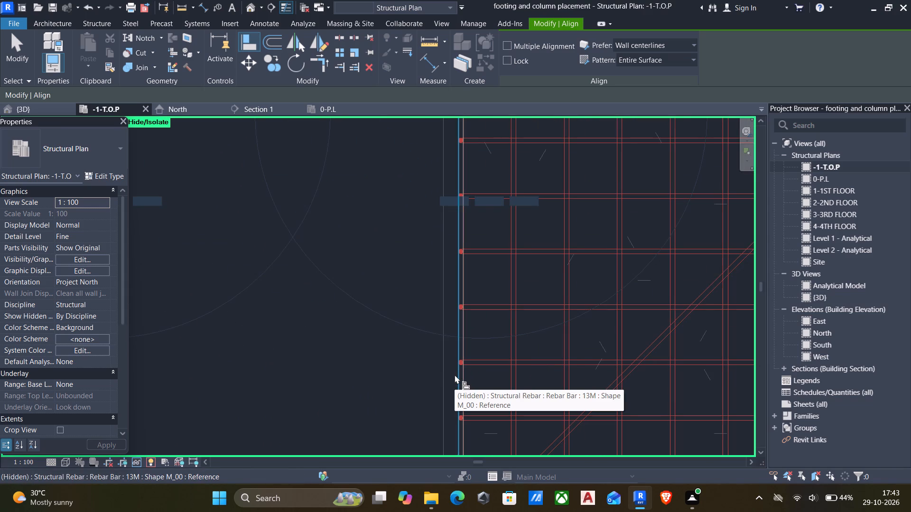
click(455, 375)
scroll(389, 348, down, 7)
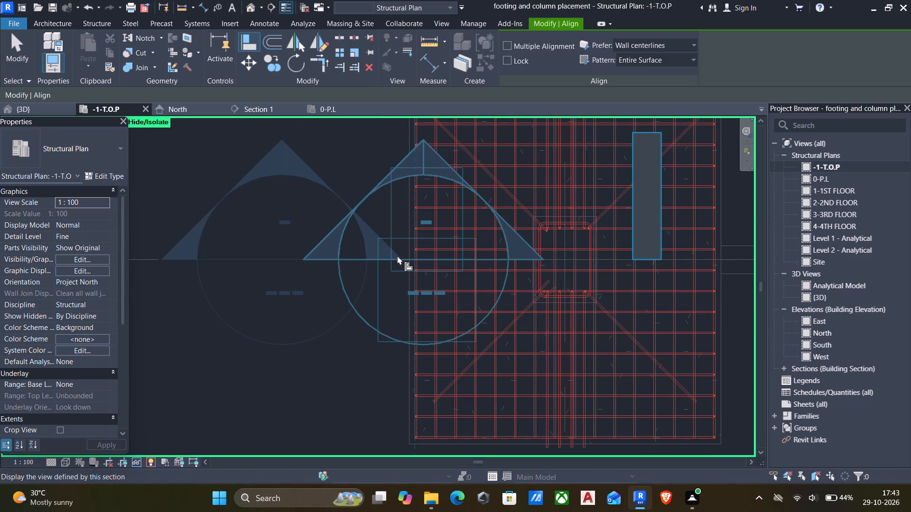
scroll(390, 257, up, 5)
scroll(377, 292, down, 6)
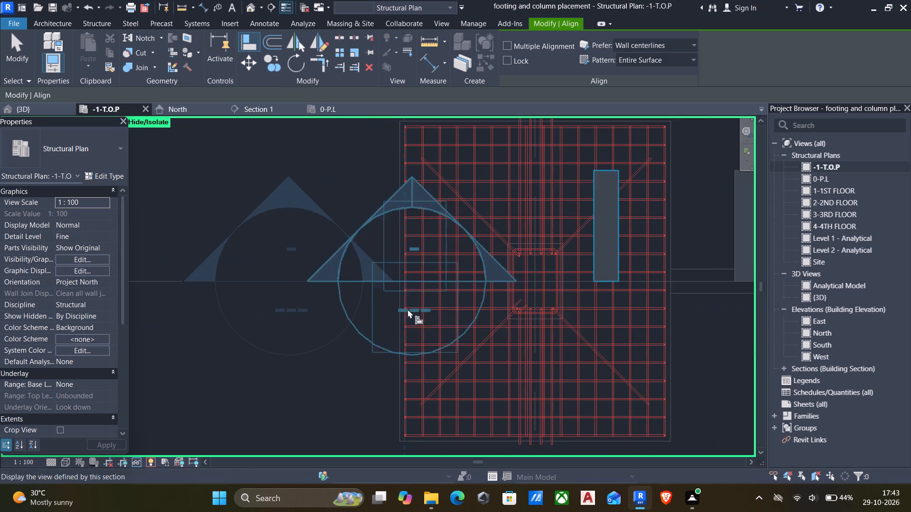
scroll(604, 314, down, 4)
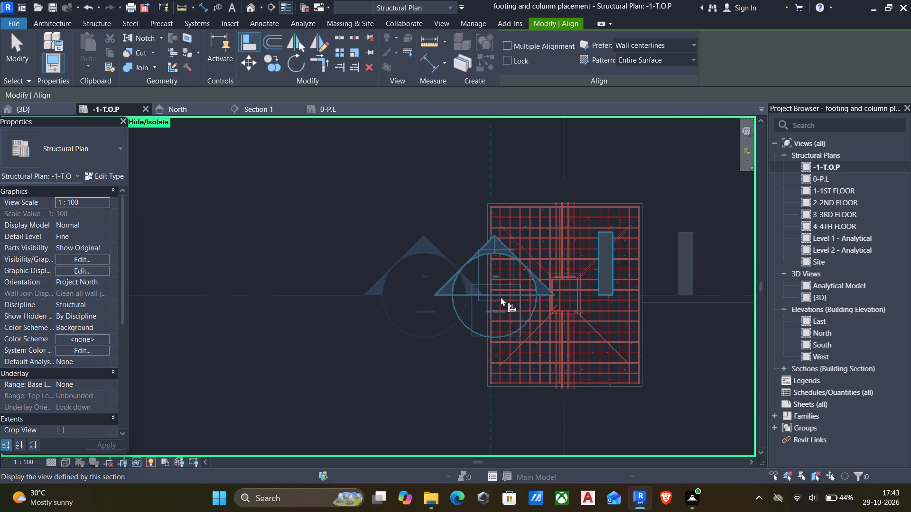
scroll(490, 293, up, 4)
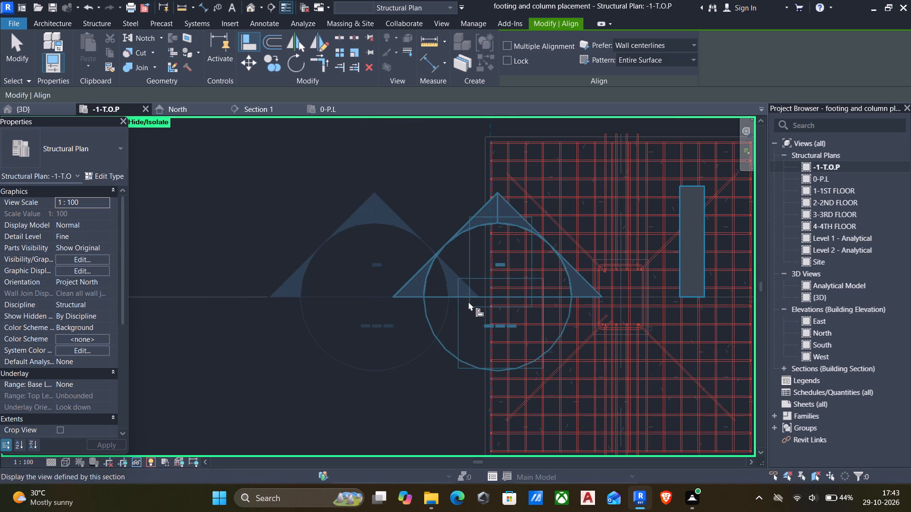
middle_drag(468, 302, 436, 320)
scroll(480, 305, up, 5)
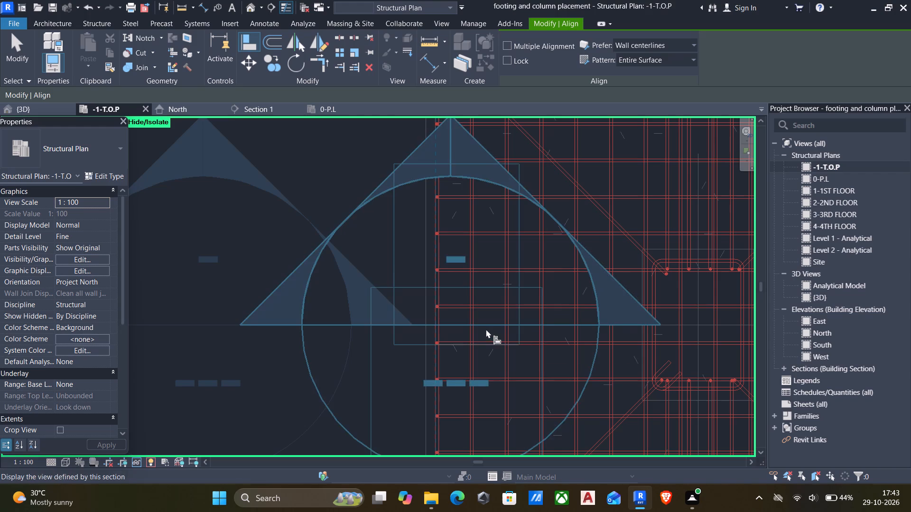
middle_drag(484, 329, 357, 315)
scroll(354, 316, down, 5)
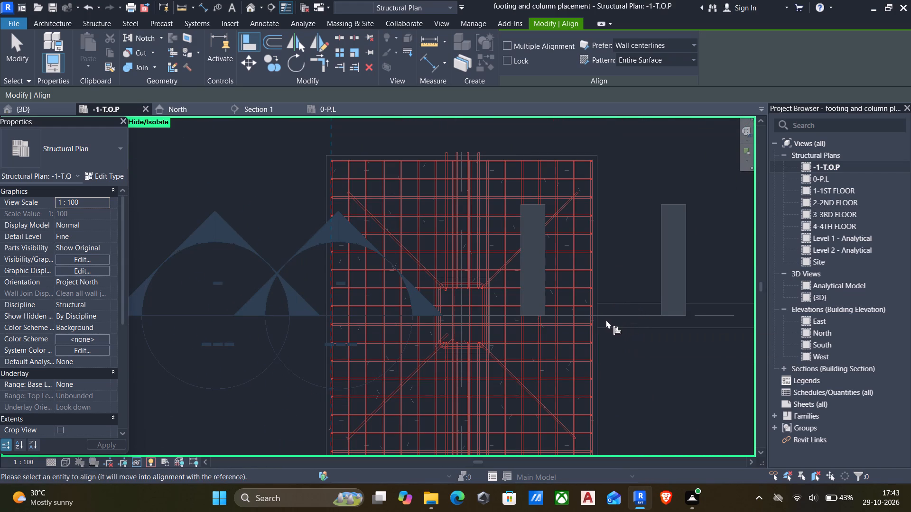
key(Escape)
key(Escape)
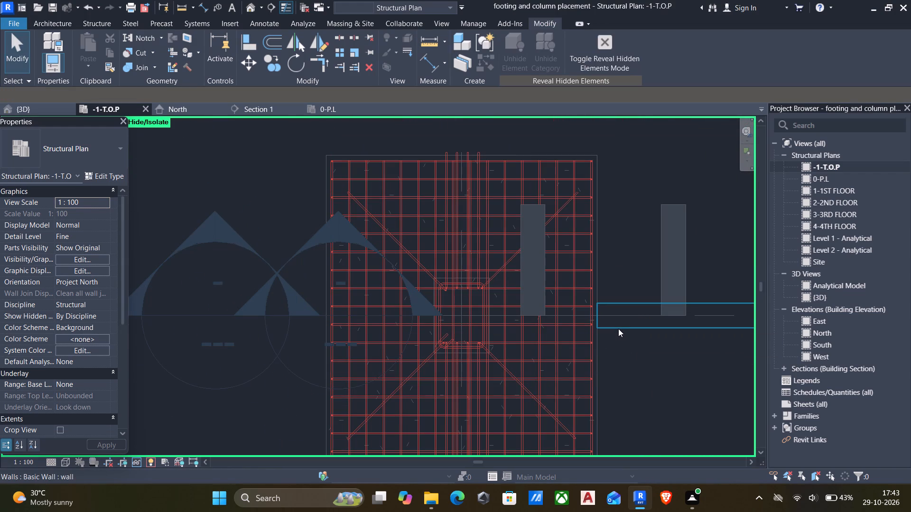
Extend the grid A wall's other end along the grid, through the grid 1 footing and past its outer edge.
click(618, 329)
drag(595, 313, 375, 311)
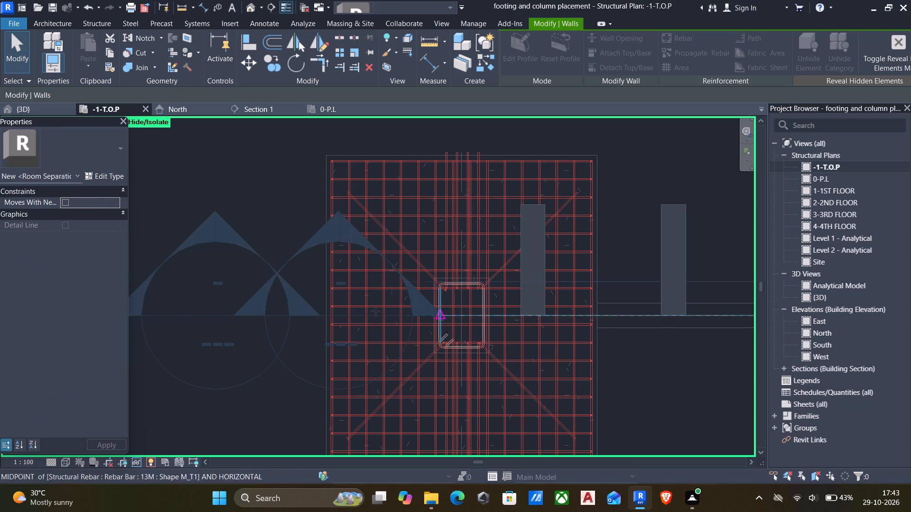
drag(375, 311, 260, 341)
middle_drag(203, 302, 404, 329)
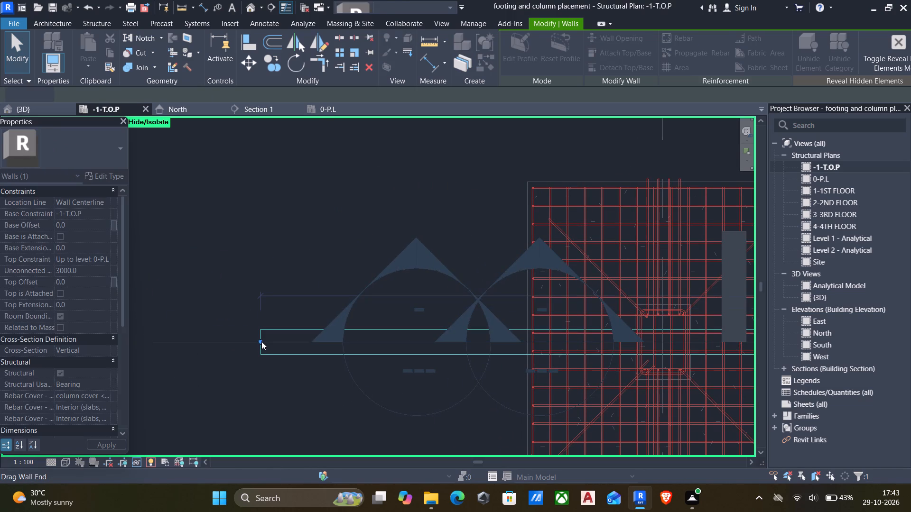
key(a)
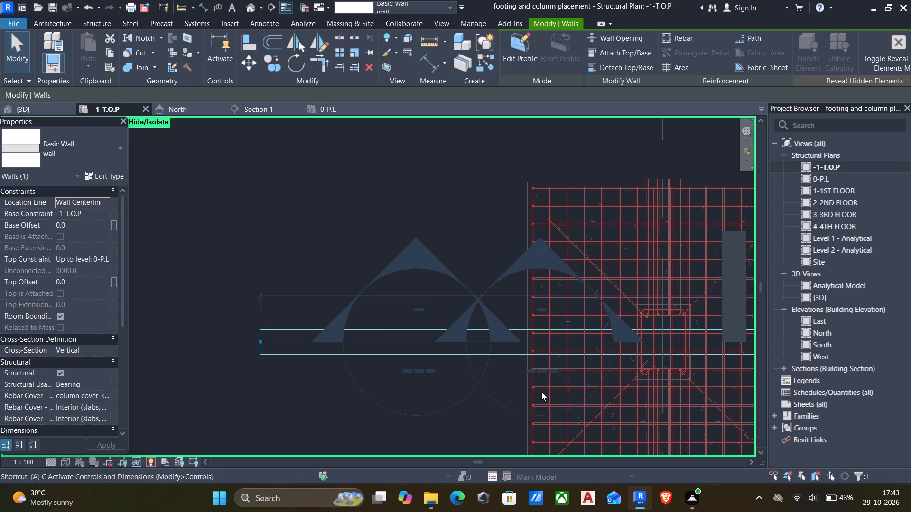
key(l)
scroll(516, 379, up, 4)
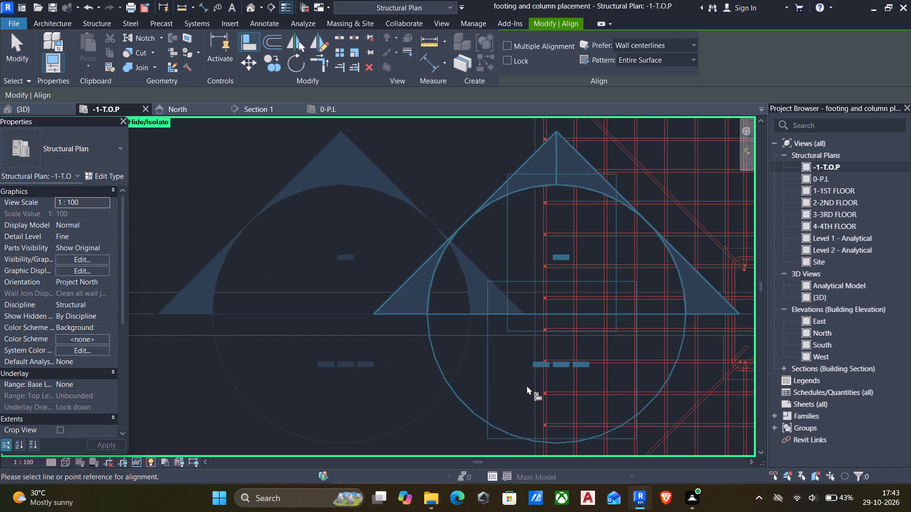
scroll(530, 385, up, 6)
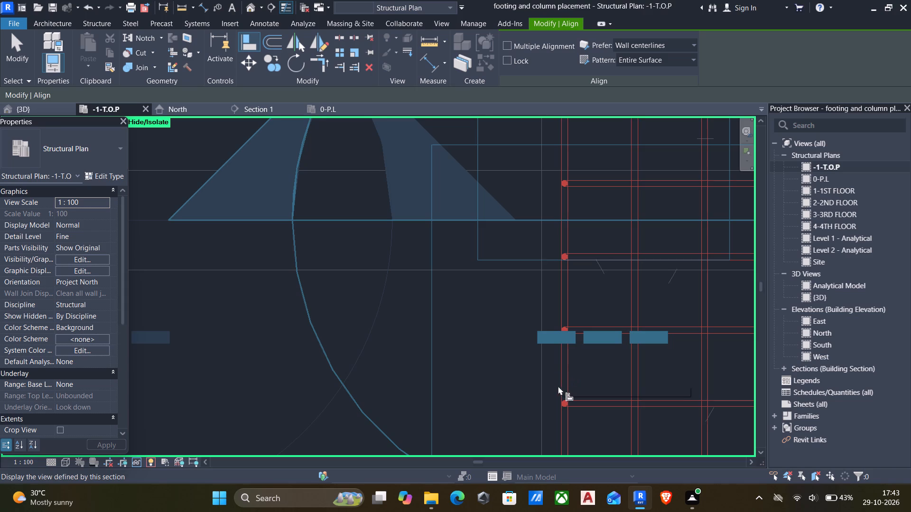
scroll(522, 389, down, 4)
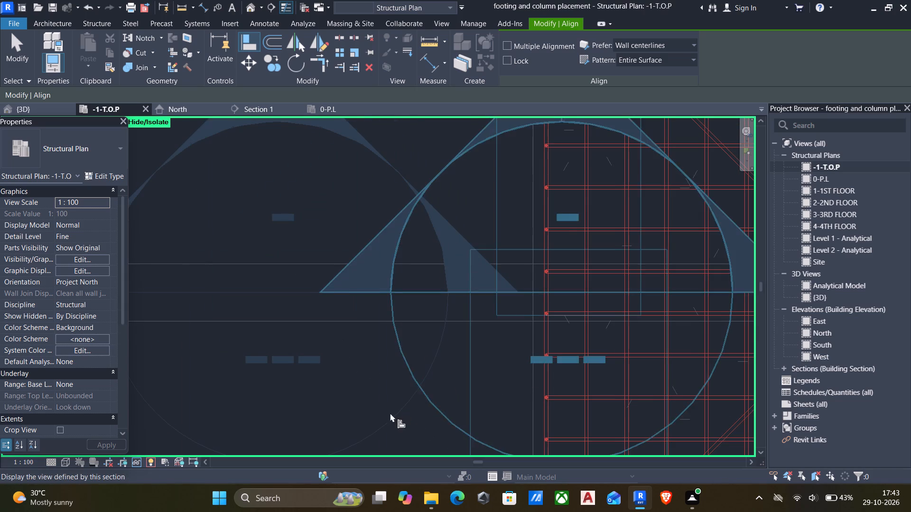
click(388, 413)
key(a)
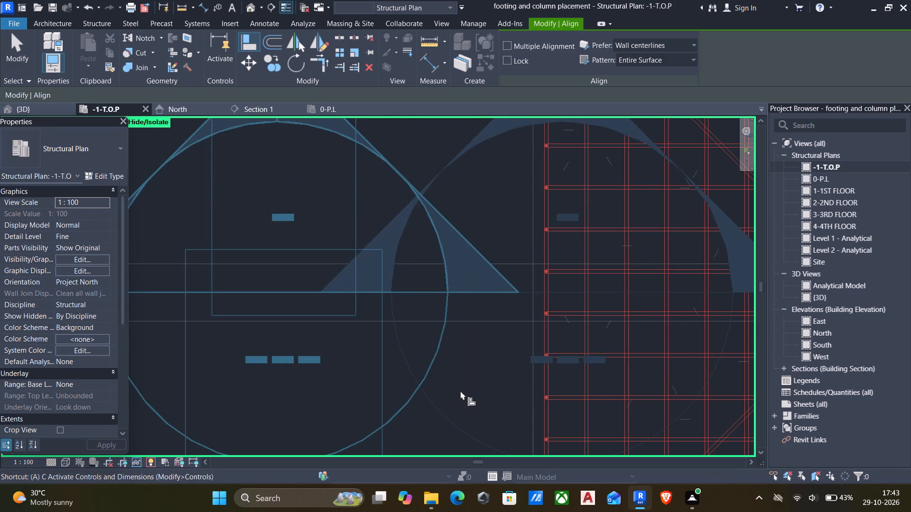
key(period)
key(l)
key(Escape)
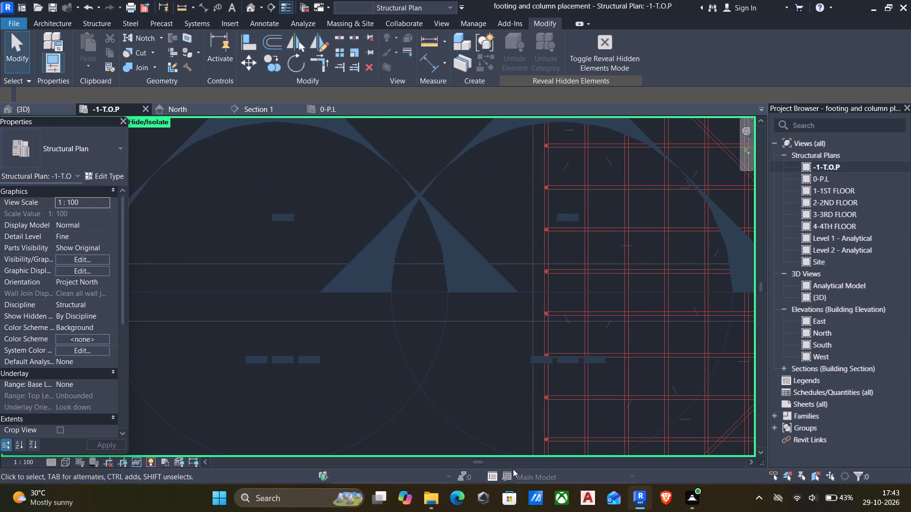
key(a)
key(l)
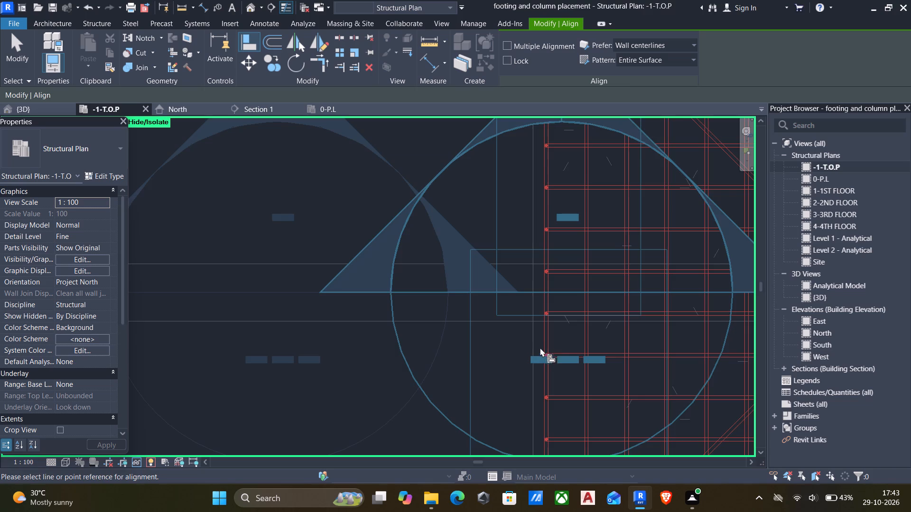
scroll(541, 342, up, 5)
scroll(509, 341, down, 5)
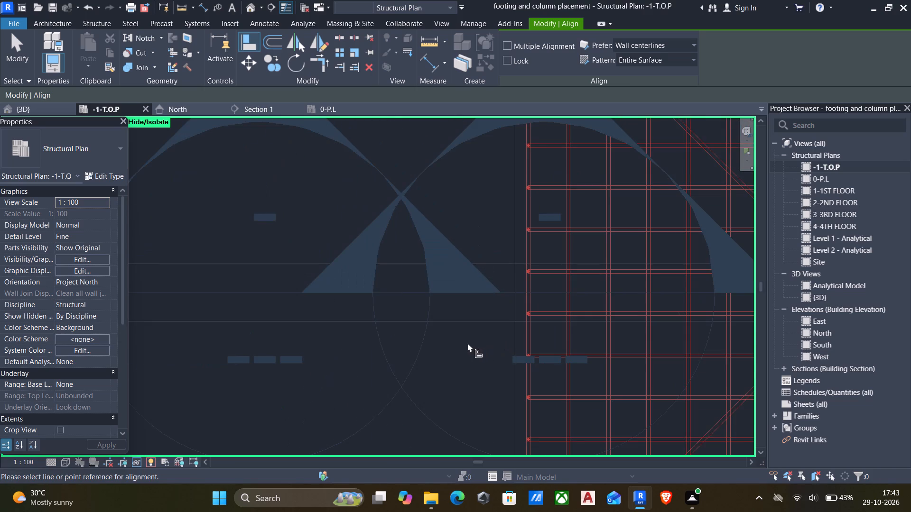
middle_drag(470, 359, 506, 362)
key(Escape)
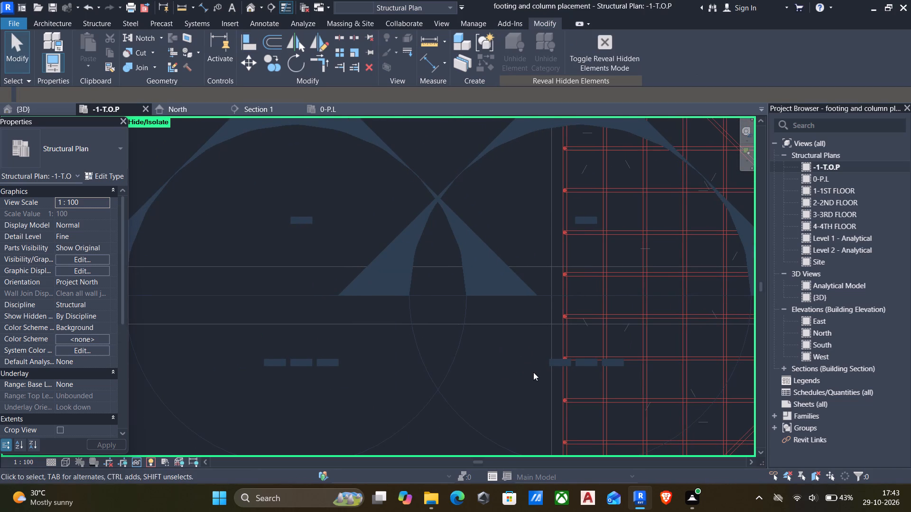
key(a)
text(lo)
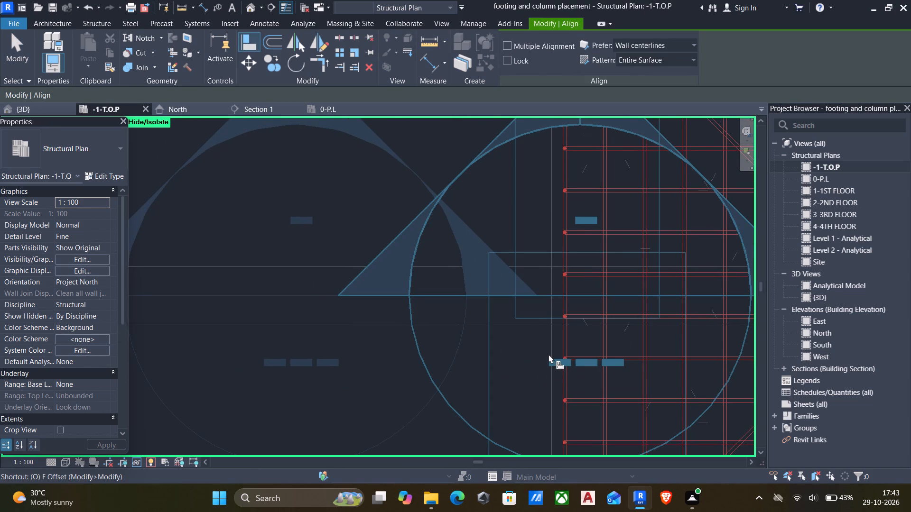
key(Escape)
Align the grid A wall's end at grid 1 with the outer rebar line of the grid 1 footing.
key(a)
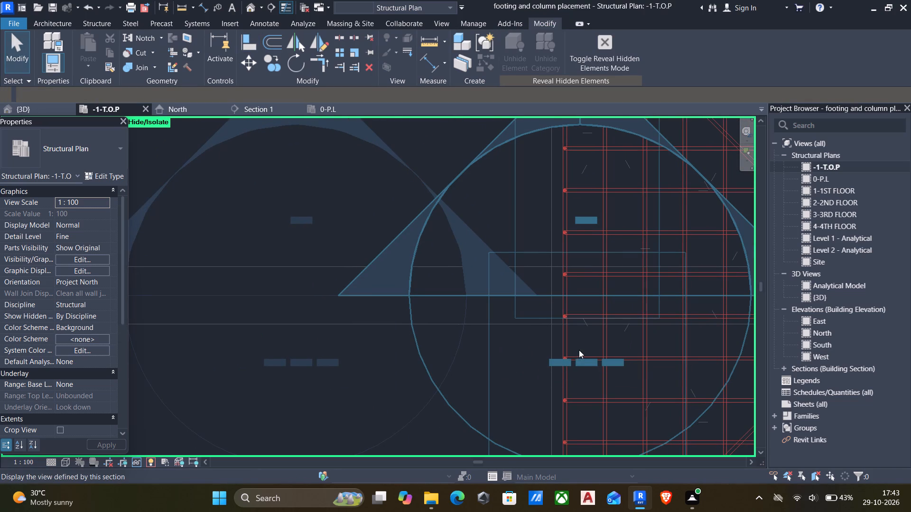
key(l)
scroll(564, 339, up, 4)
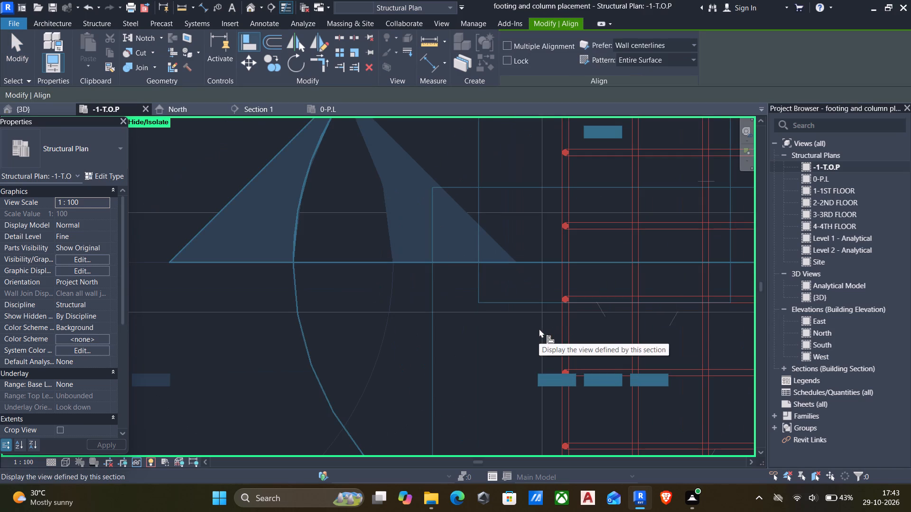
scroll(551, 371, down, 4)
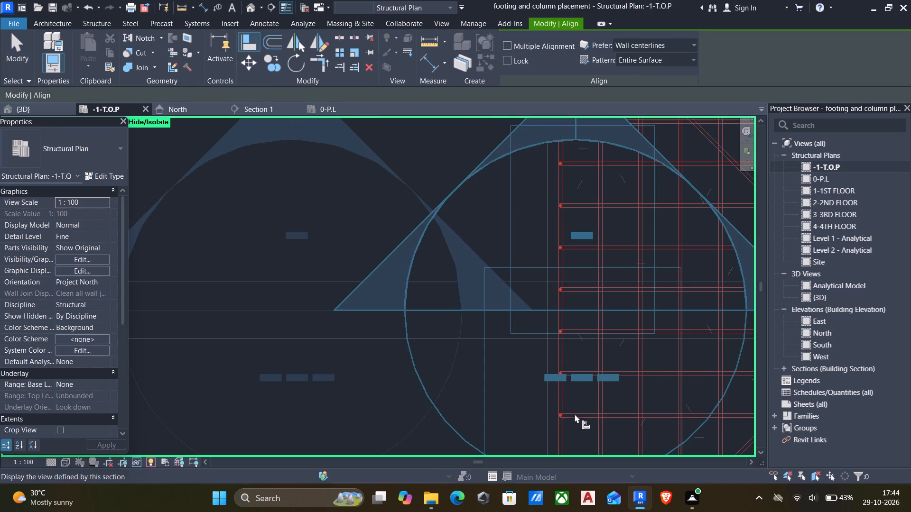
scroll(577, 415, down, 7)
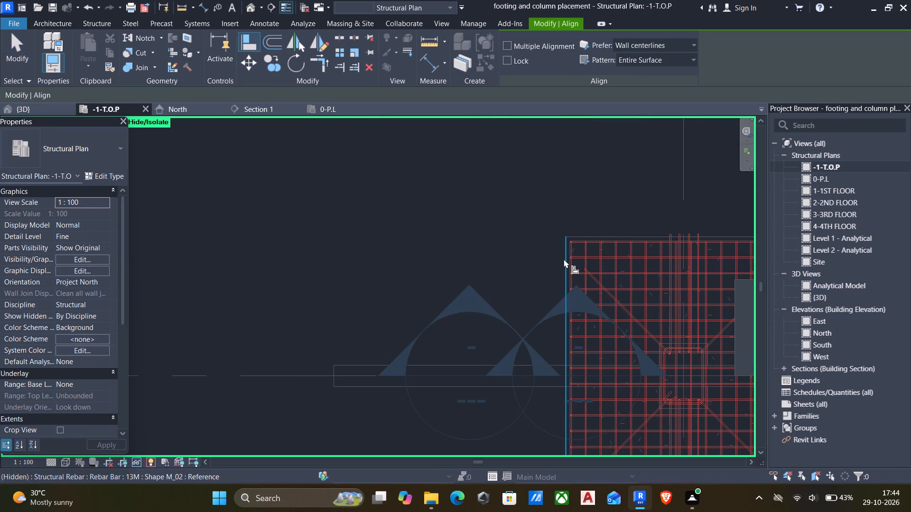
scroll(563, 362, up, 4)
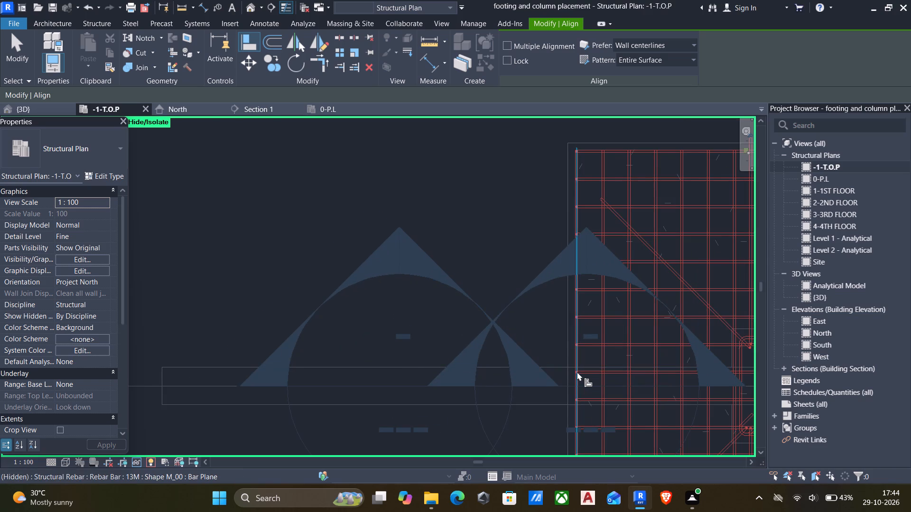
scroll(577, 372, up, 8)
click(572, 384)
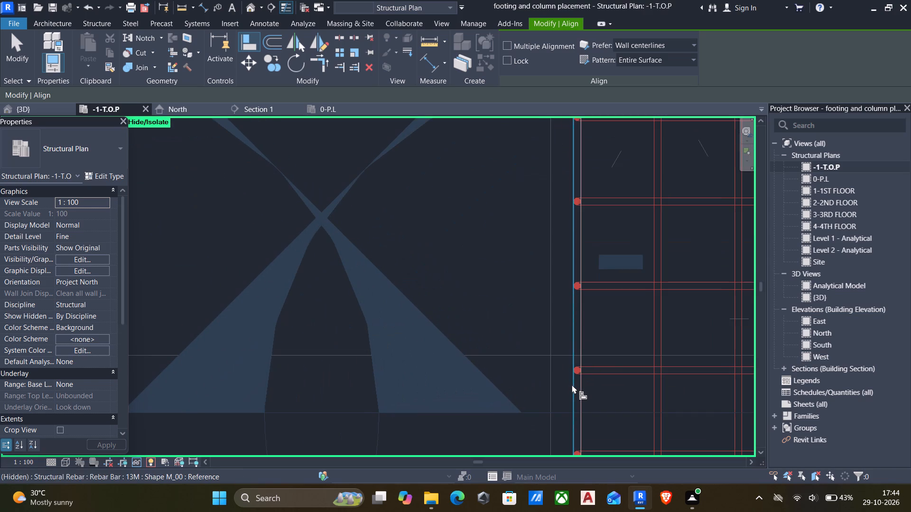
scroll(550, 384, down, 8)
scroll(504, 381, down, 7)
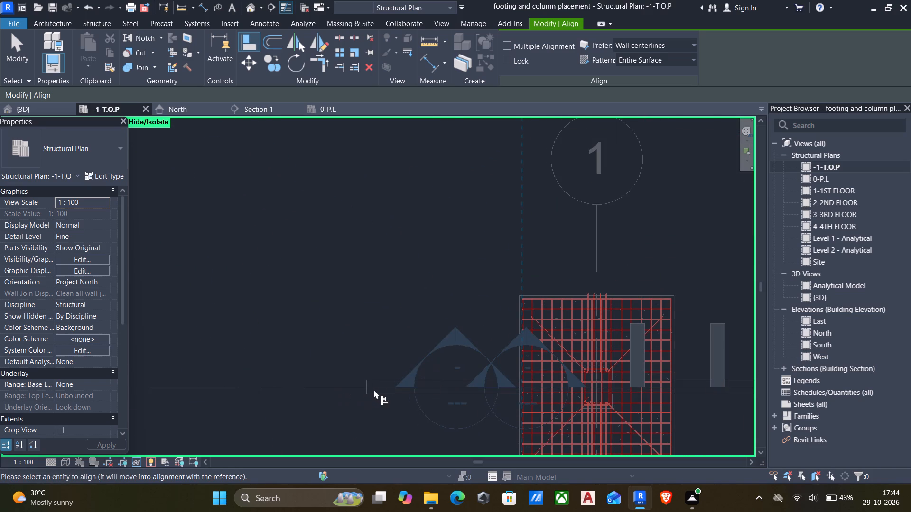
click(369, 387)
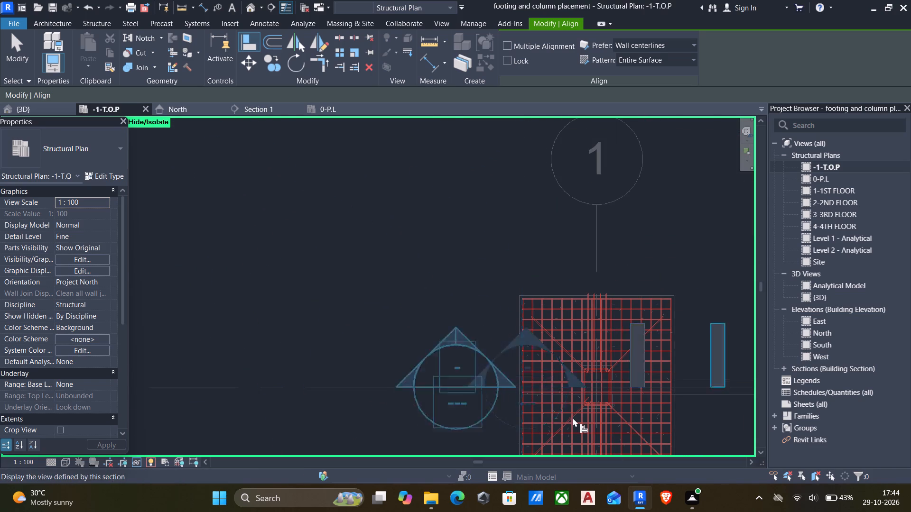
Delete the full-length grid A wall in the 3D view.
click(249, 7)
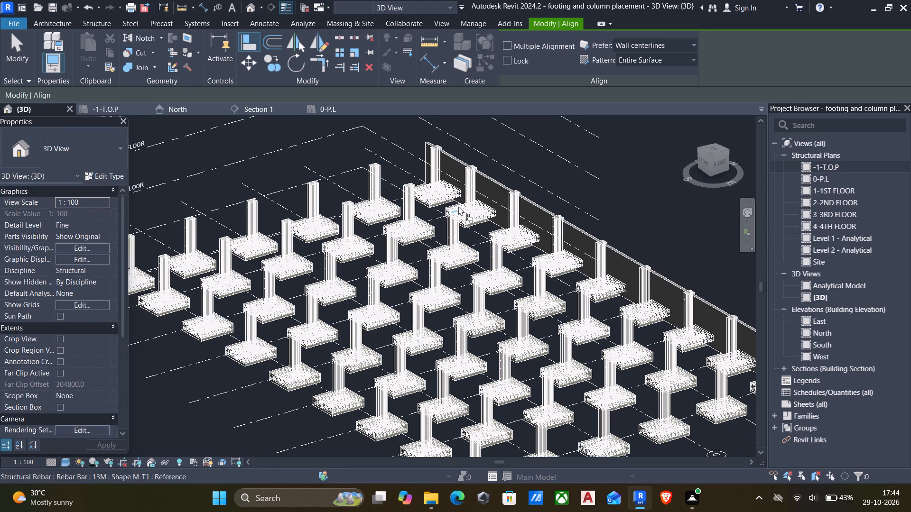
key(Escape)
scroll(510, 219, down, 4)
shift+middle_drag(522, 222, 513, 226)
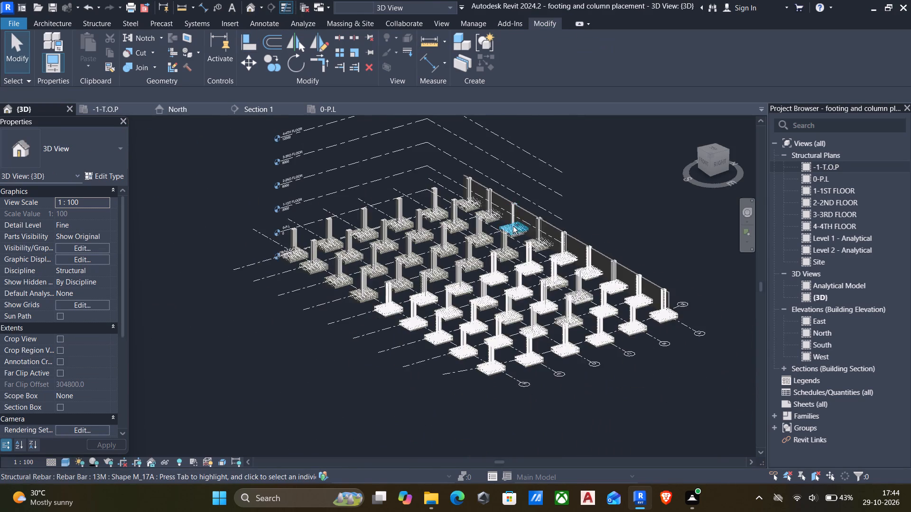
shift+middle_drag(513, 226, 428, 256)
shift+middle_drag(443, 287, 384, 269)
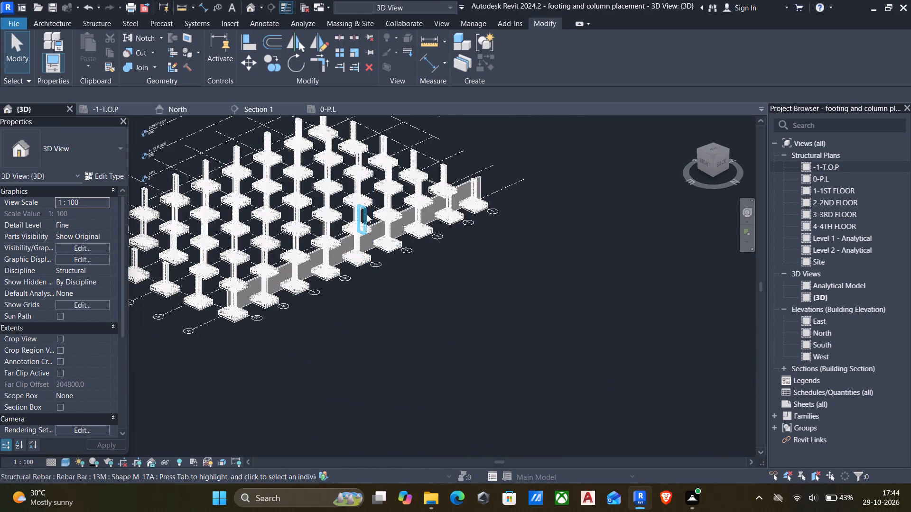
scroll(390, 219, up, 6)
middle_drag(378, 229, 439, 240)
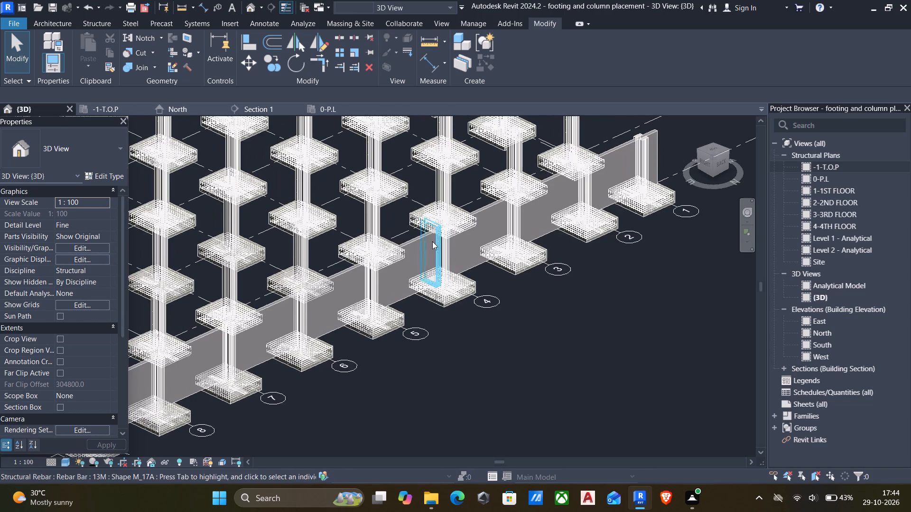
scroll(424, 239, up, 5)
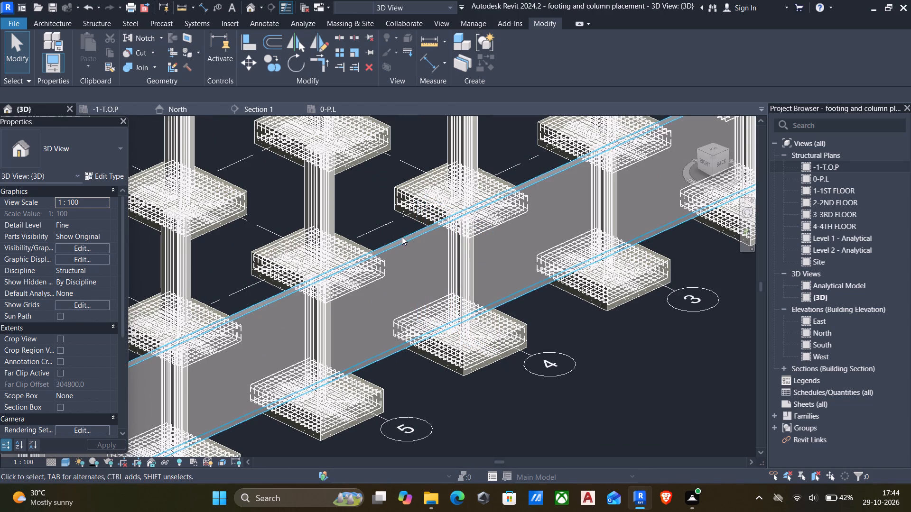
click(402, 237)
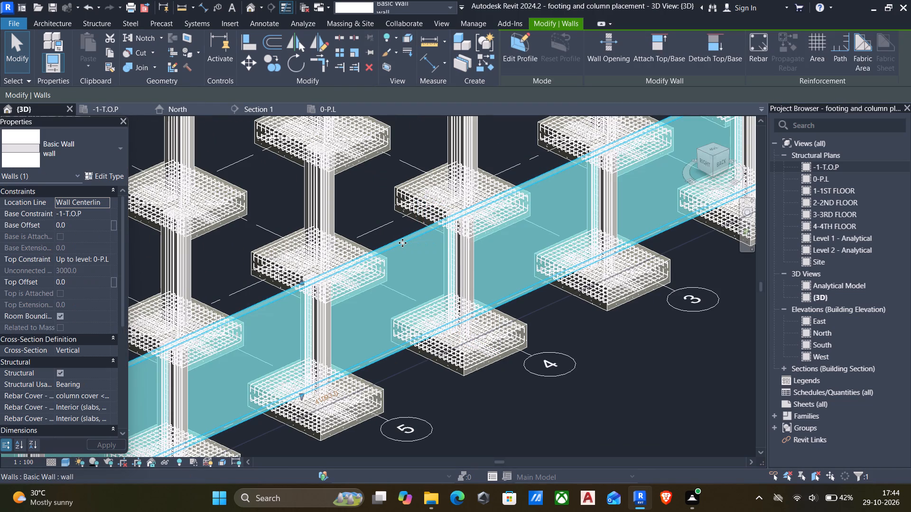
key(Delete)
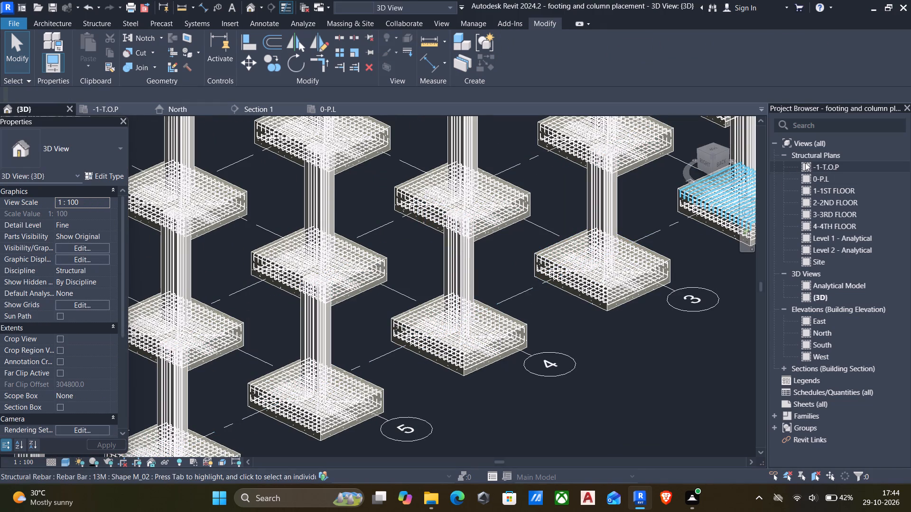
Draw a wall of type "wall" in the -1-T.O.P plan along grid A, between the facing edges of the grid 1 and grid 2 footings.
double_click(807, 166)
scroll(585, 283, down, 5)
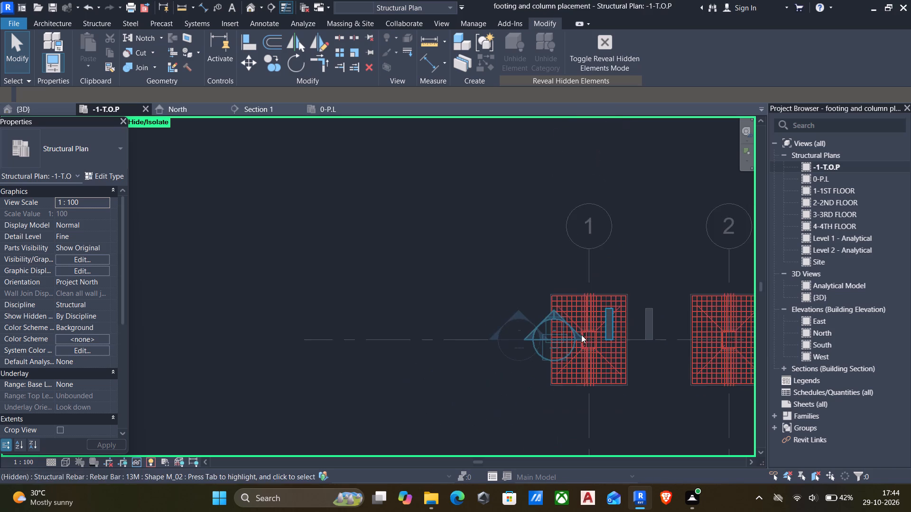
middle_drag(586, 341, 443, 287)
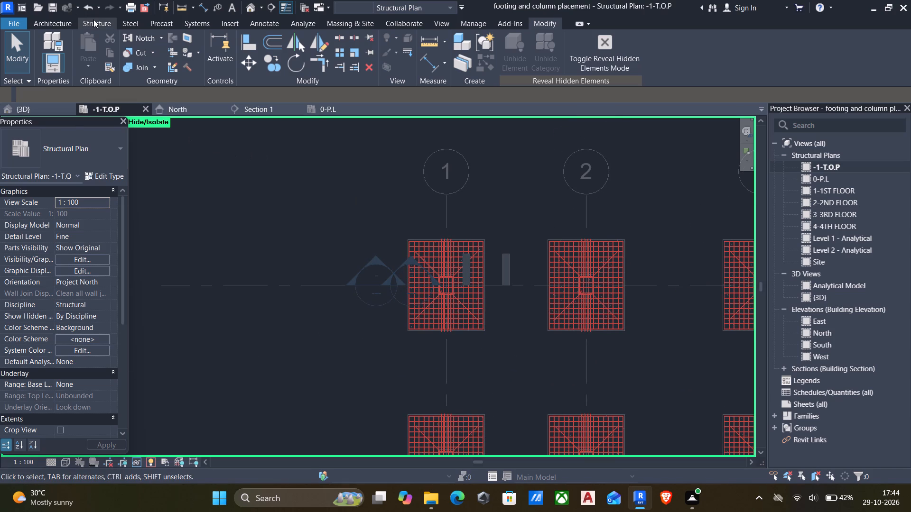
key(w)
key(a)
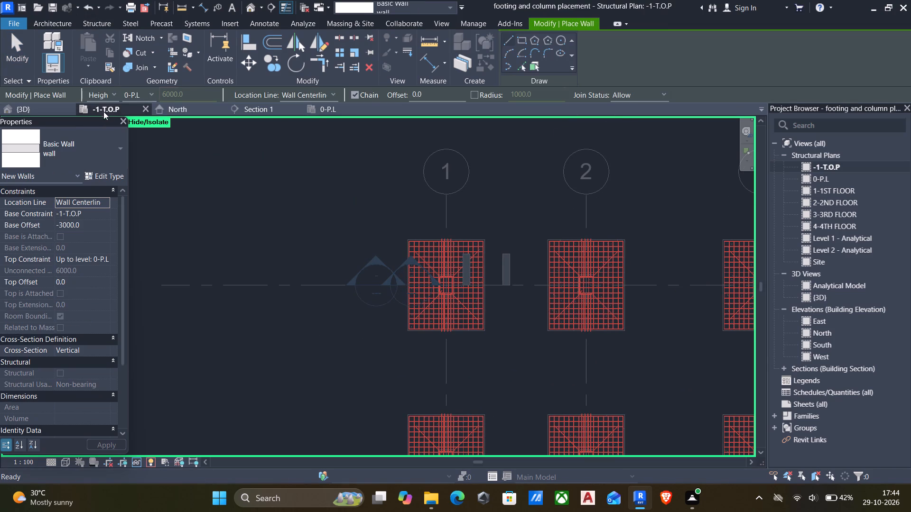
click(96, 155)
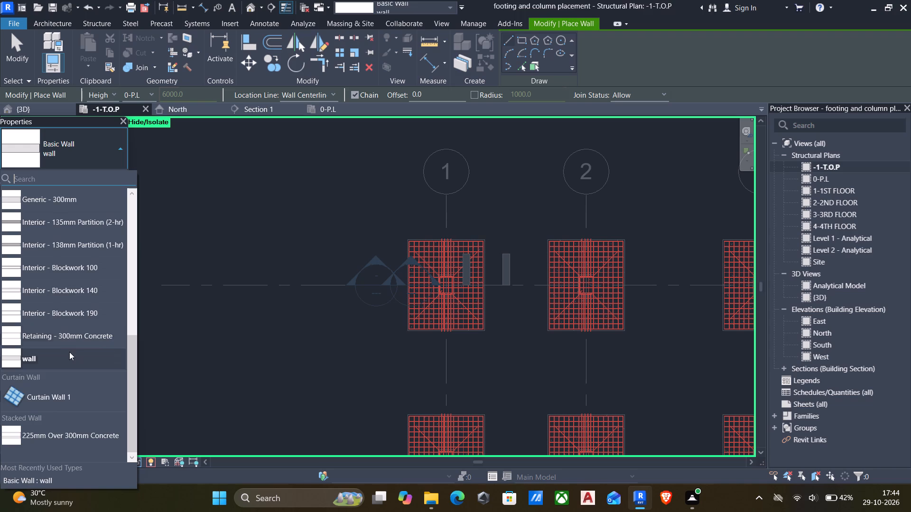
click(67, 354)
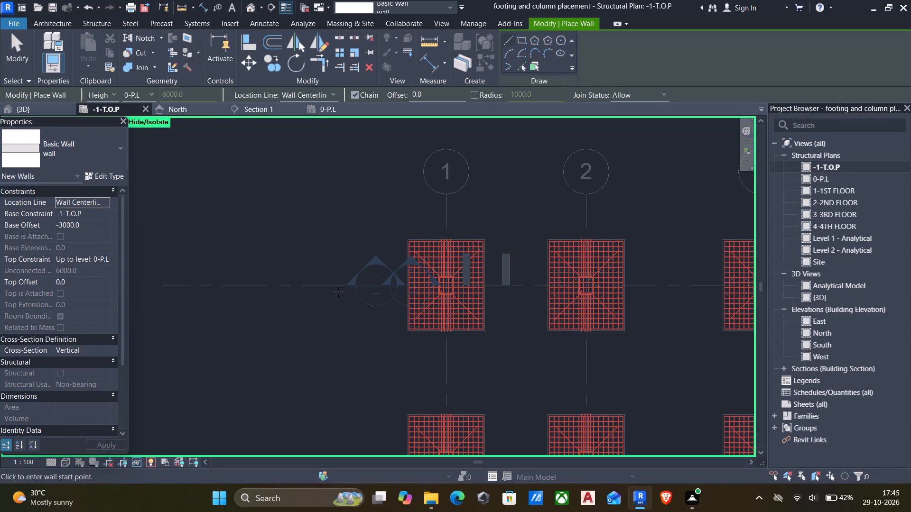
scroll(430, 280, up, 4)
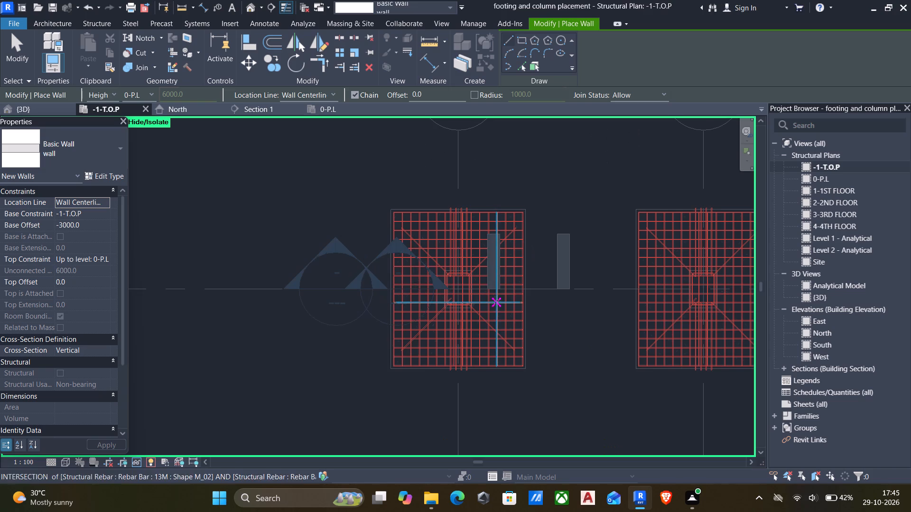
middle_drag(496, 301, 293, 310)
scroll(332, 291, up, 5)
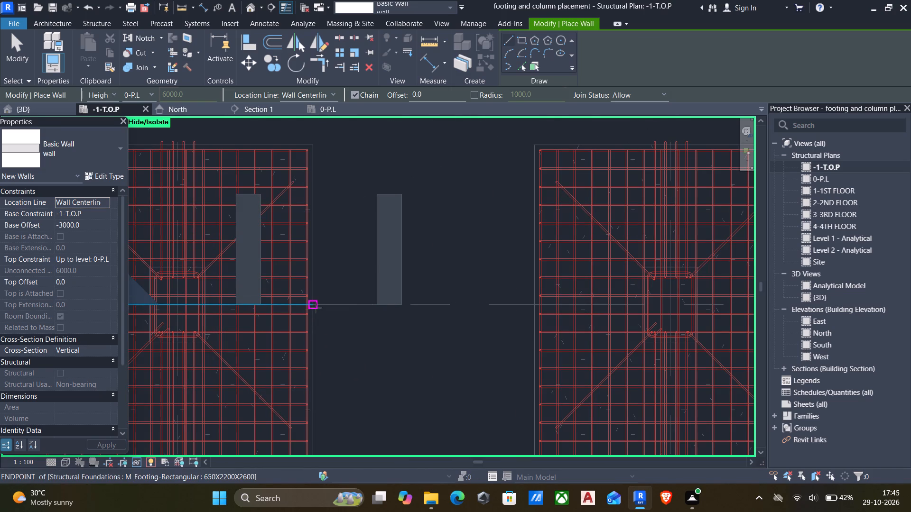
click(316, 306)
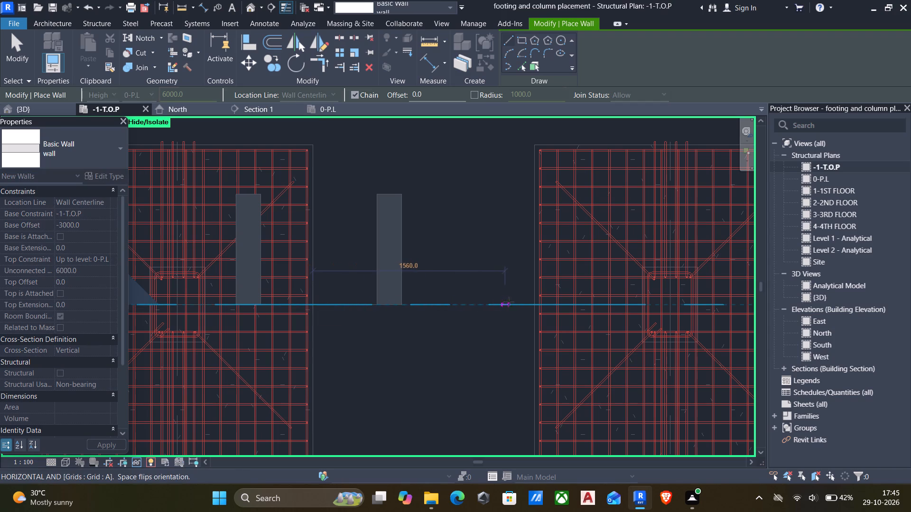
click(533, 301)
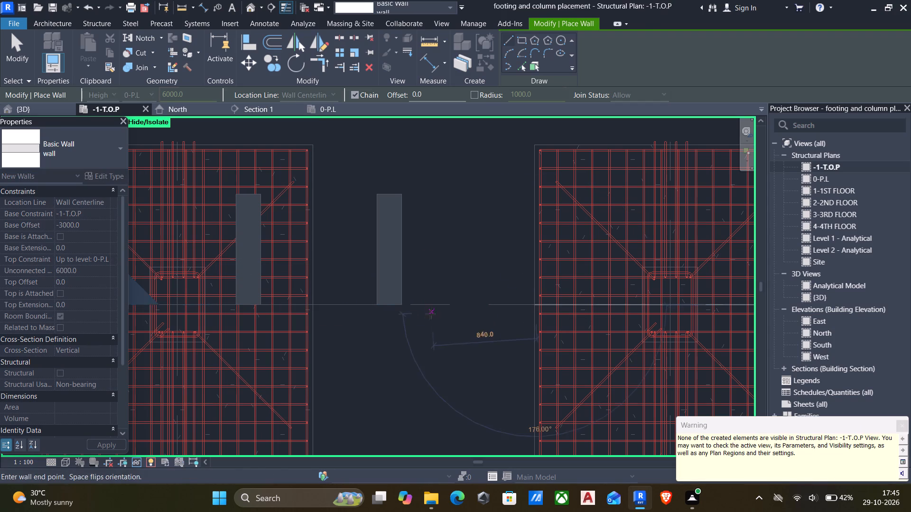
key(Escape)
Draw another wall of type "wall" along grid A, from the grid 1 footing's edge to the facing grid 2 footing edge.
click(314, 308)
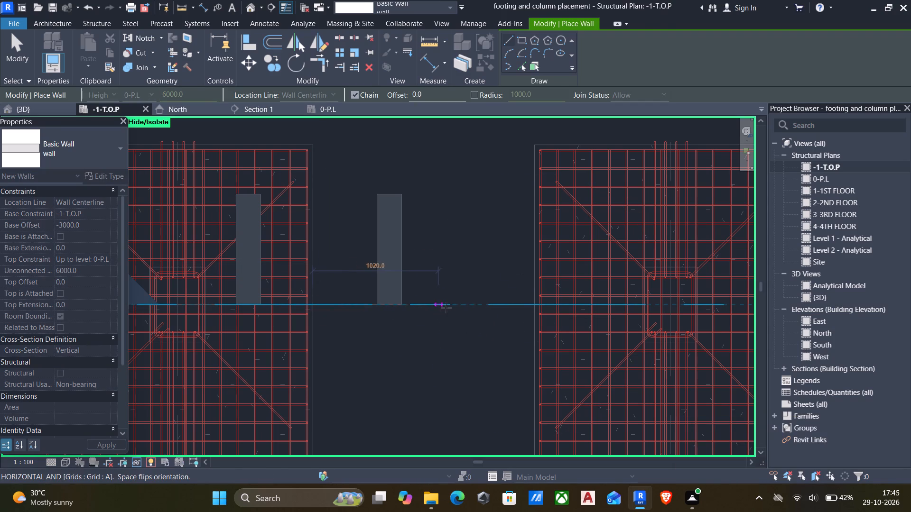
click(530, 305)
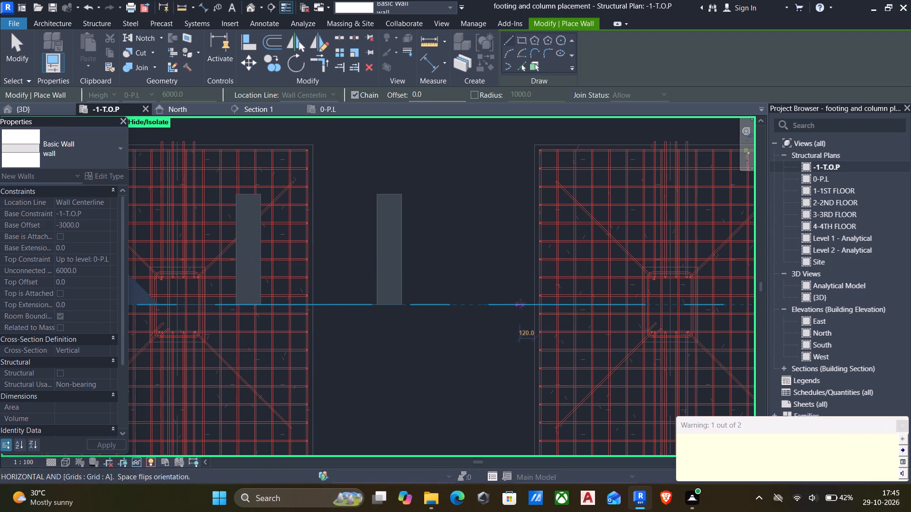
key(Escape)
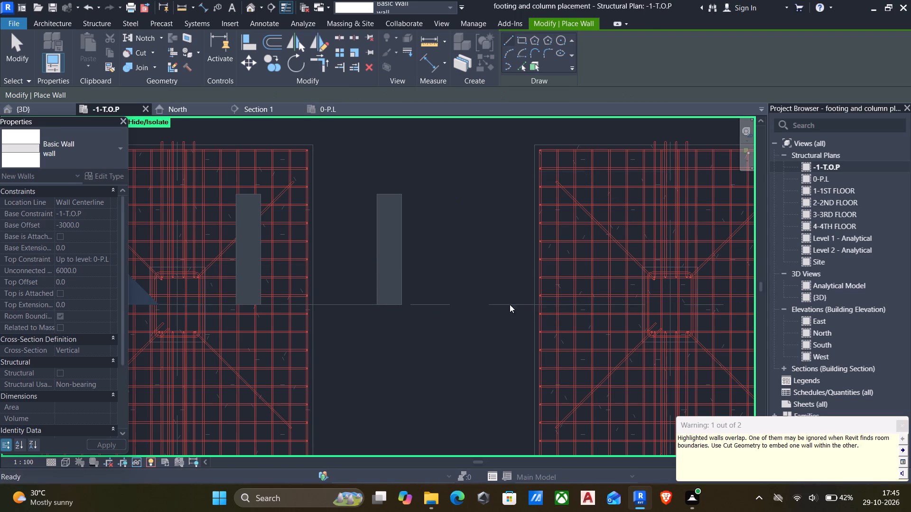
key(Escape)
scroll(466, 308, down, 6)
middle_drag(443, 317, 455, 235)
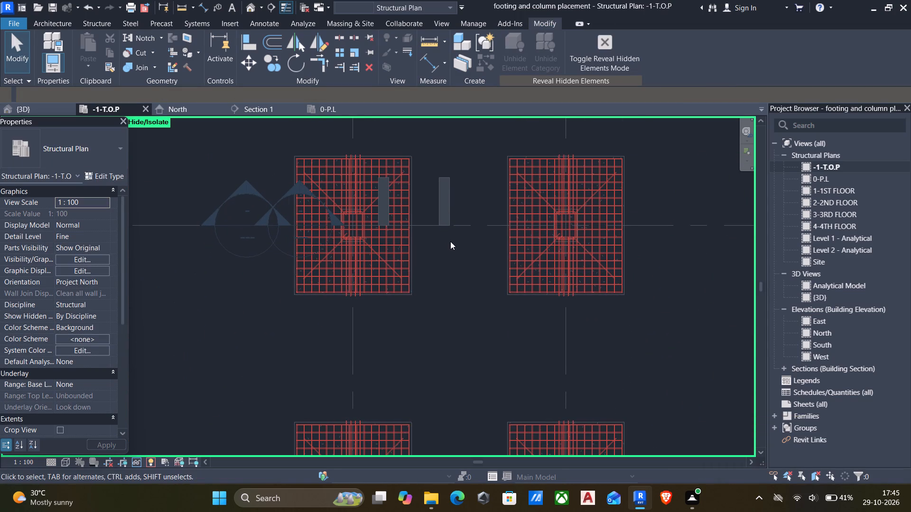
Draw a wall of type "wall" along grid B, between the facing edges of the grid 3 and grid 4 footings.
key(w)
key(a)
middle_drag(445, 283, 283, 245)
scroll(271, 245, down, 6)
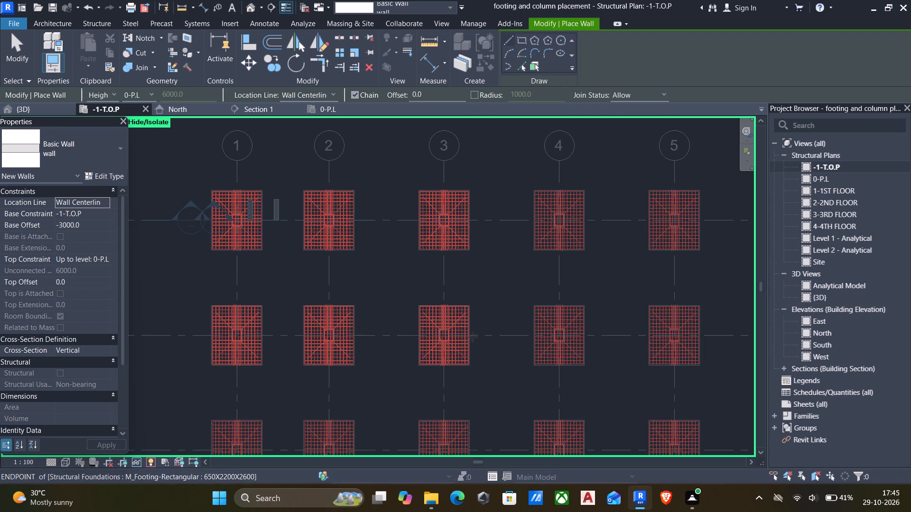
click(473, 337)
click(530, 336)
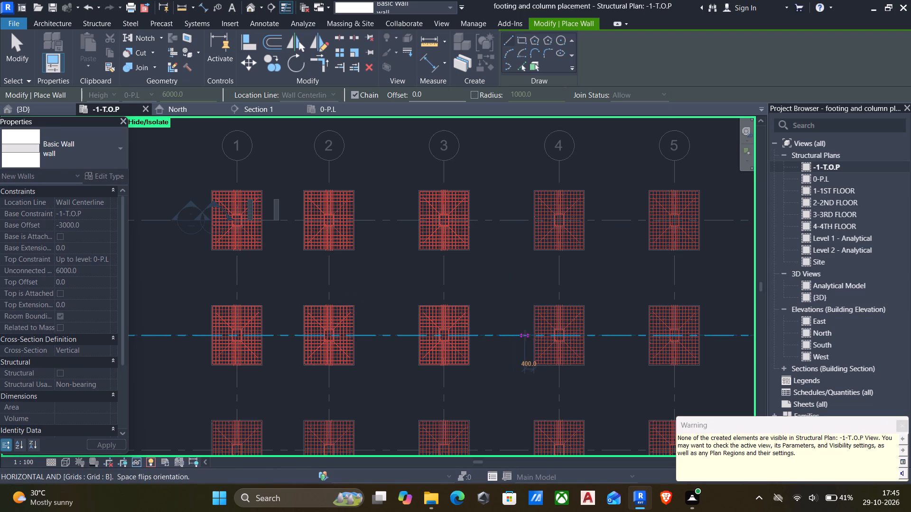
Try chaining further freehand wall segments in the open space between grids 3 and 4, around grid B and toward the next footing row.
click(510, 356)
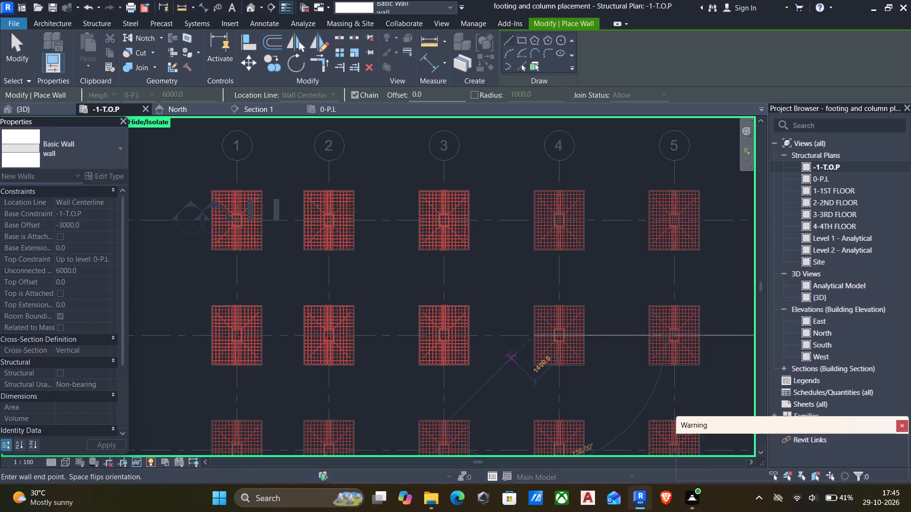
drag(502, 404, 506, 344)
drag(498, 367, 499, 371)
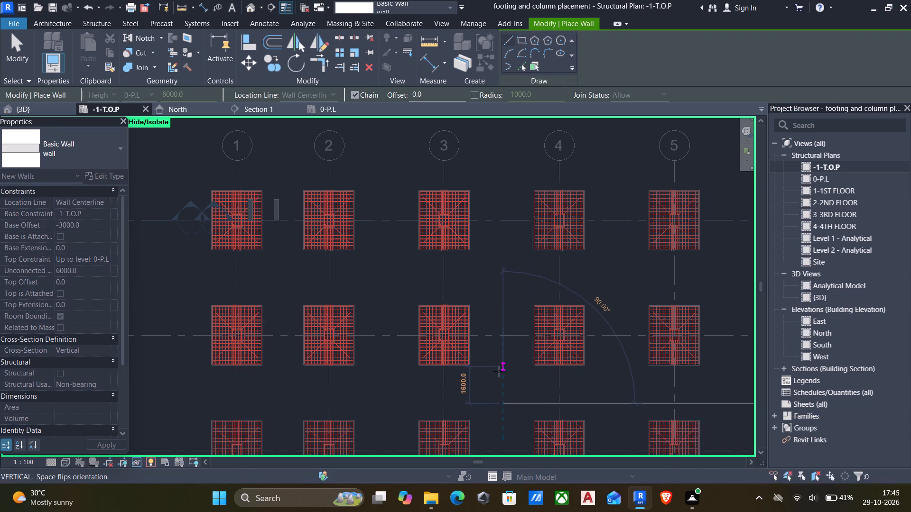
drag(499, 371, 538, 406)
drag(518, 390, 491, 399)
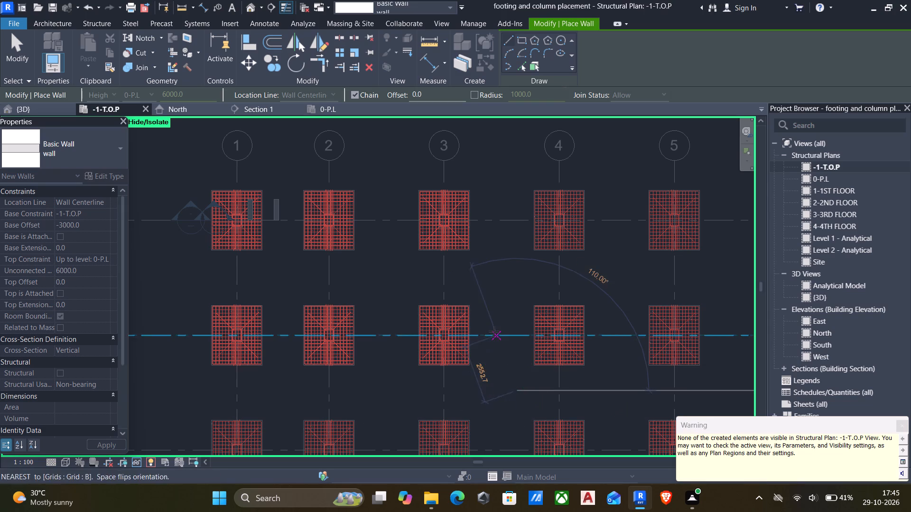
click(512, 387)
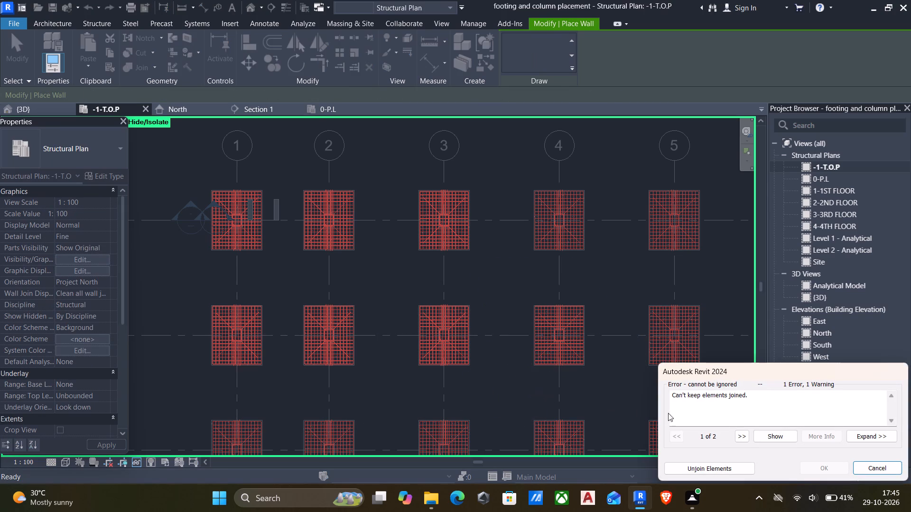
key(Escape)
Examine the footings and columns in the 3D view from several angles to check for the drawn walls.
click(251, 10)
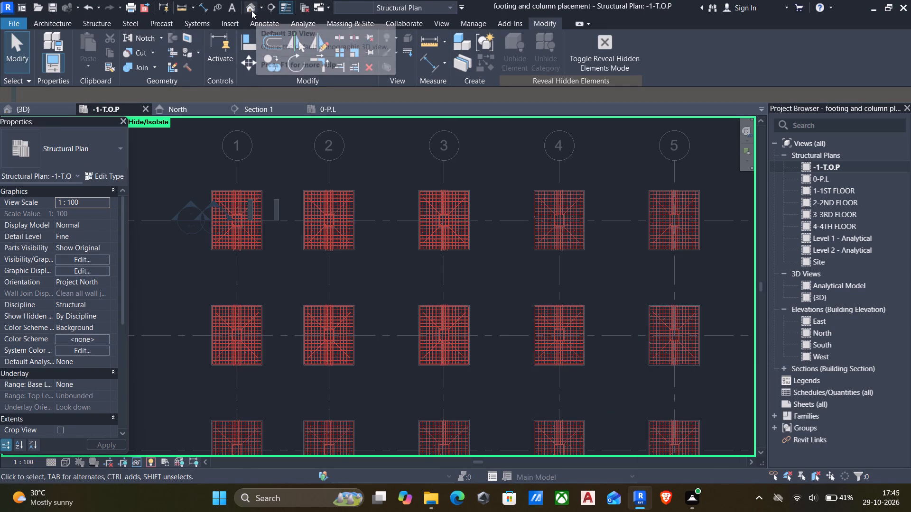
scroll(427, 246, down, 13)
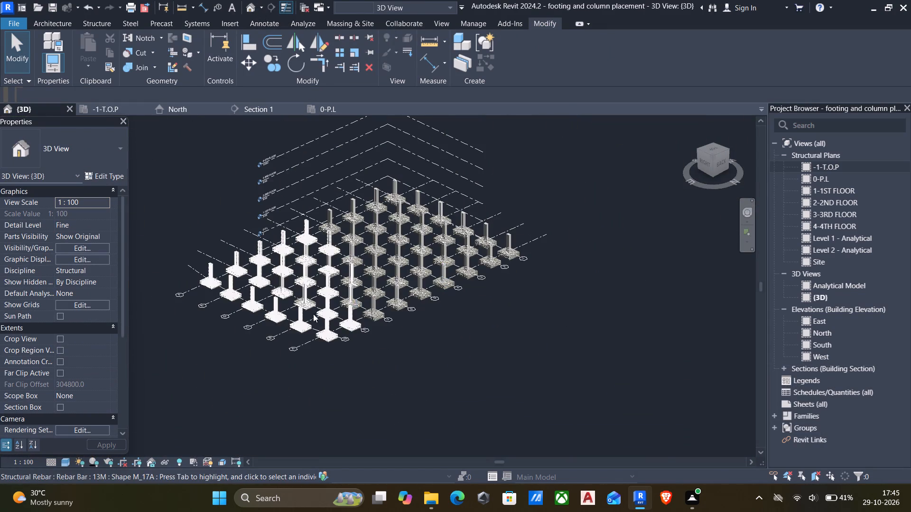
scroll(280, 308, up, 4)
shift+middle_drag(295, 307, 335, 299)
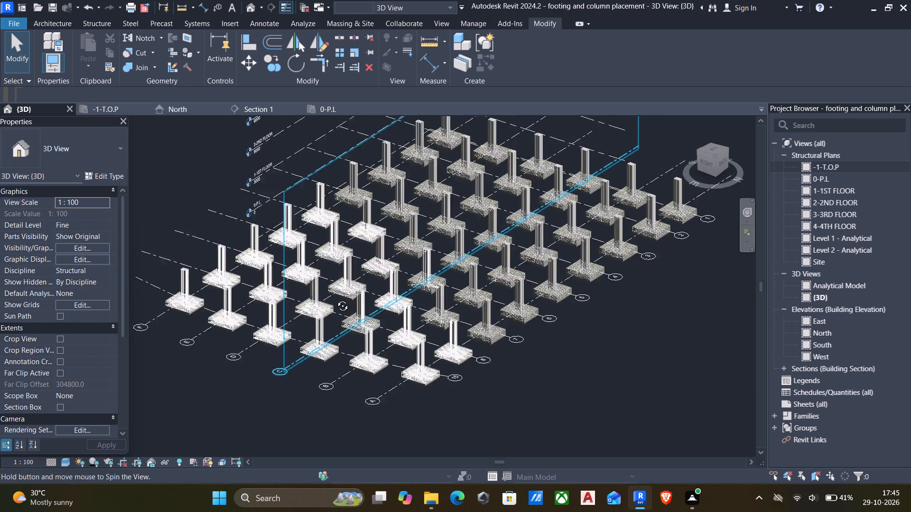
shift+middle_drag(335, 299, 354, 228)
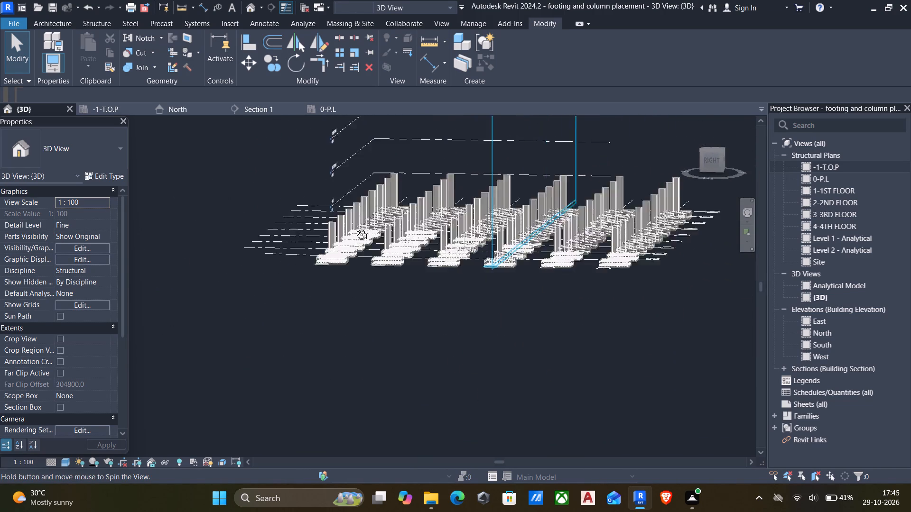
shift+middle_drag(354, 228, 356, 313)
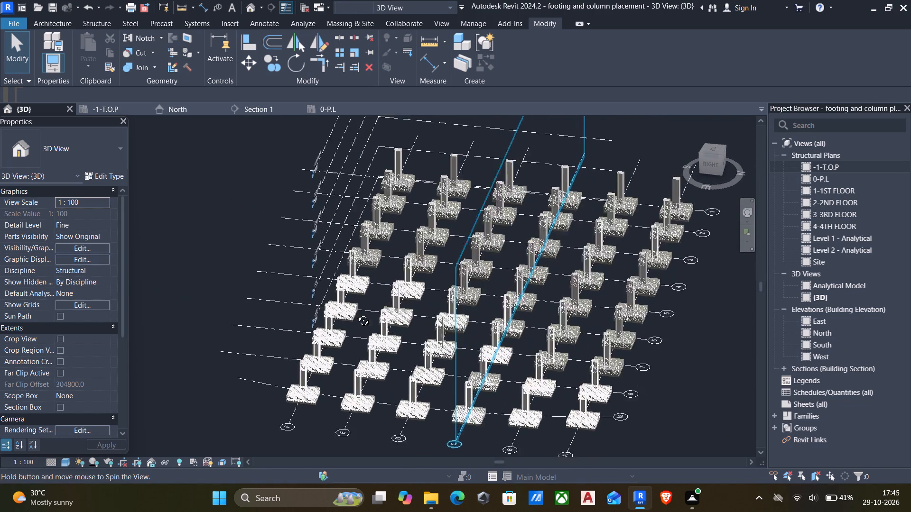
shift+middle_drag(356, 313, 344, 322)
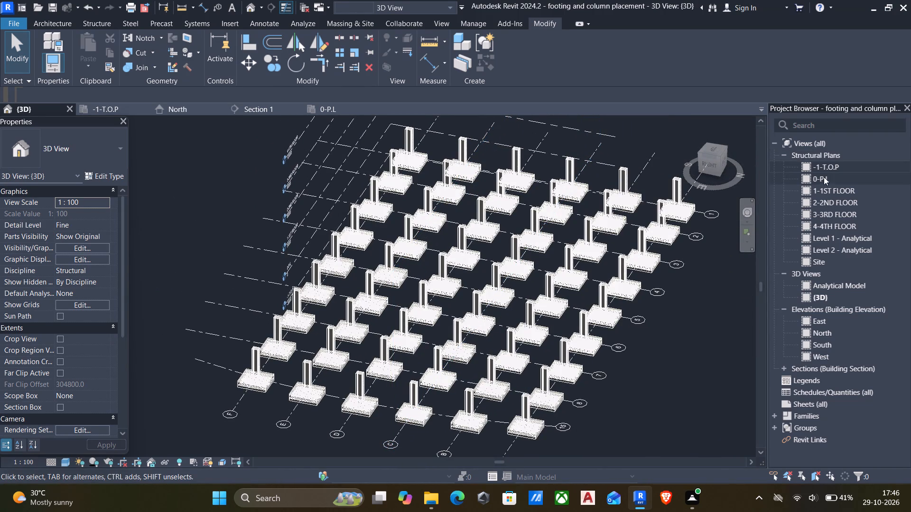
Open the -1-T.O.P structural plan.
double_click(802, 165)
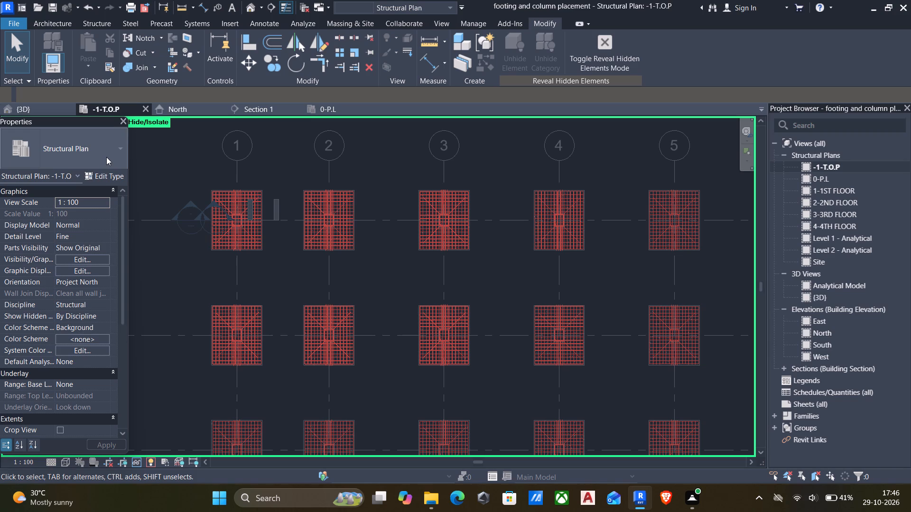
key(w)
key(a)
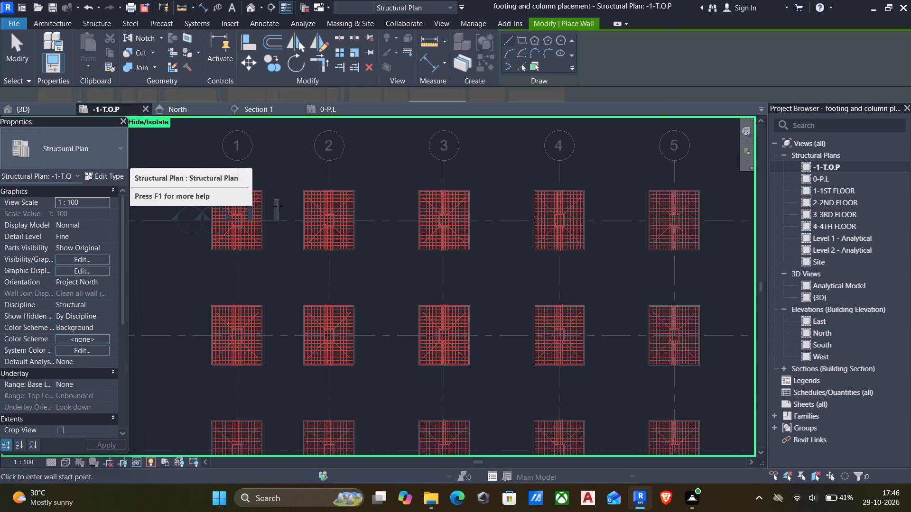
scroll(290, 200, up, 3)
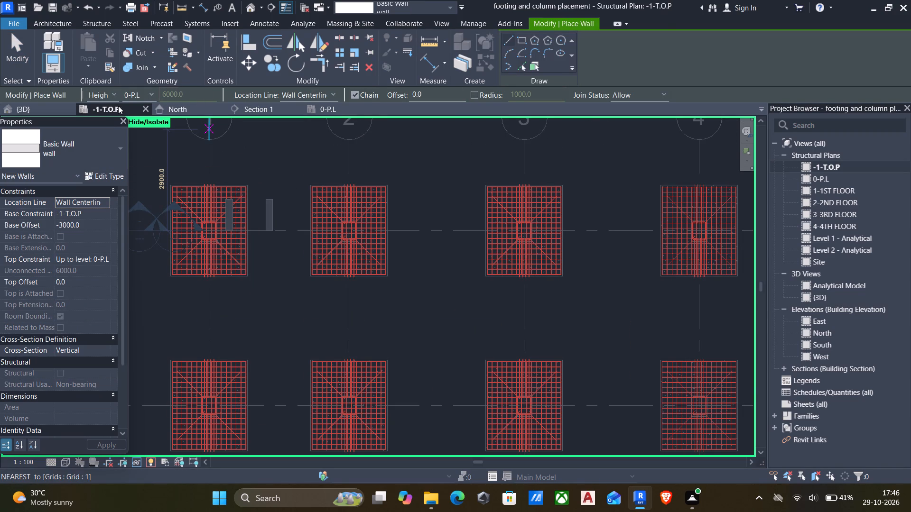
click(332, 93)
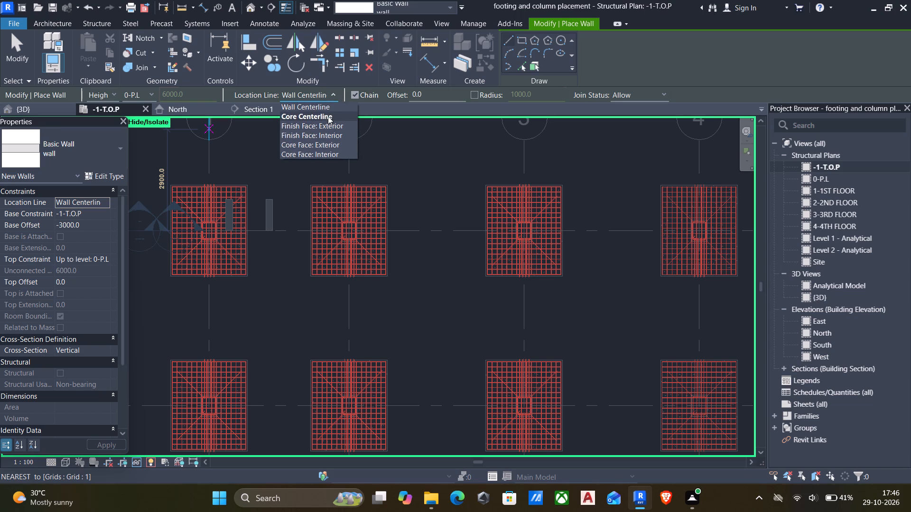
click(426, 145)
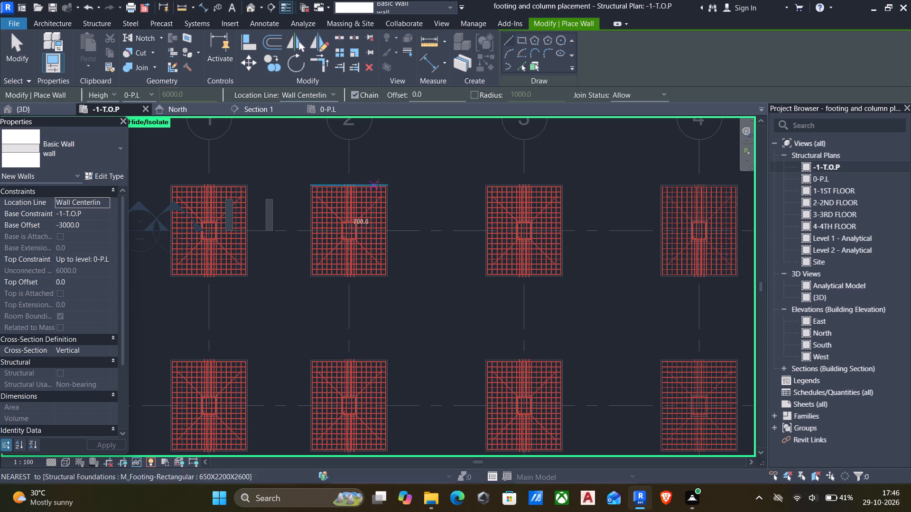
Place an aligned dimension across the long side of the column on grid A at grid 2, between its opposite faces.
scroll(411, 230, up, 5)
middle_drag(411, 234, 498, 269)
scroll(331, 290, up, 4)
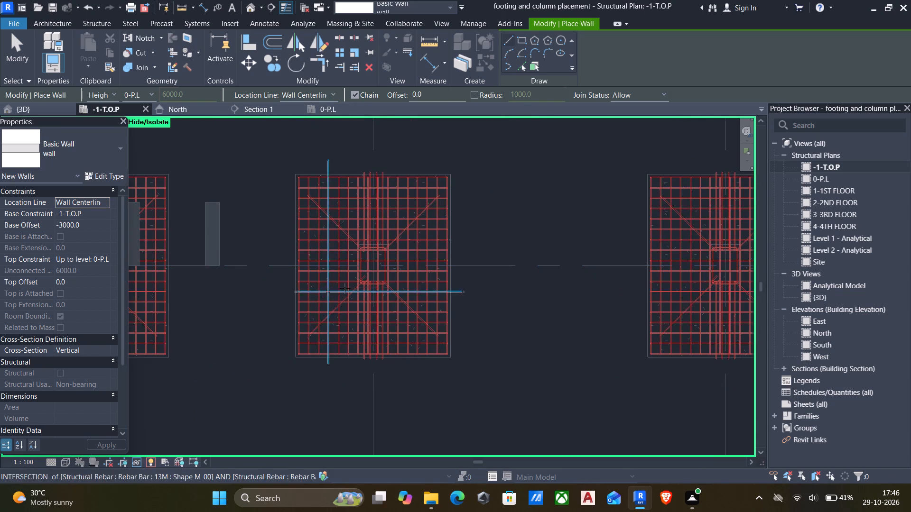
key(d)
key(i)
scroll(382, 281, up, 5)
middle_drag(407, 239, 409, 336)
scroll(490, 346, down, 2)
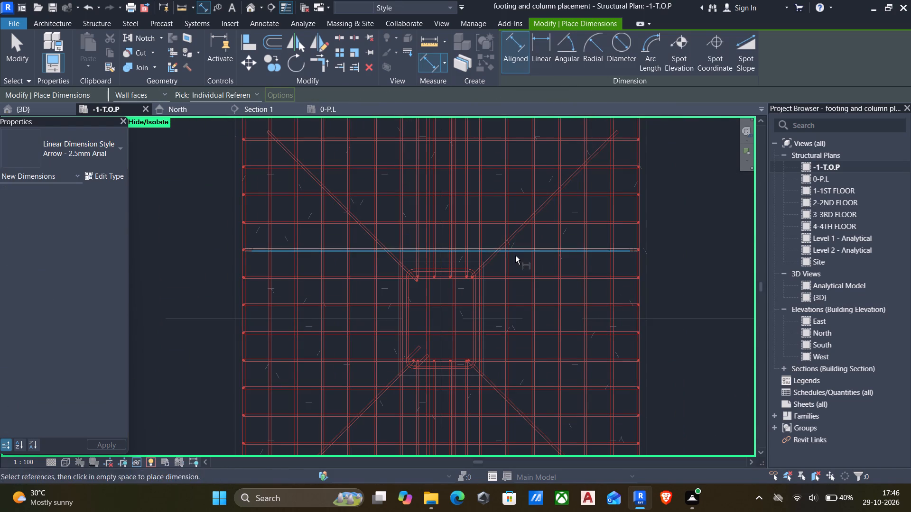
scroll(463, 268, up, 4)
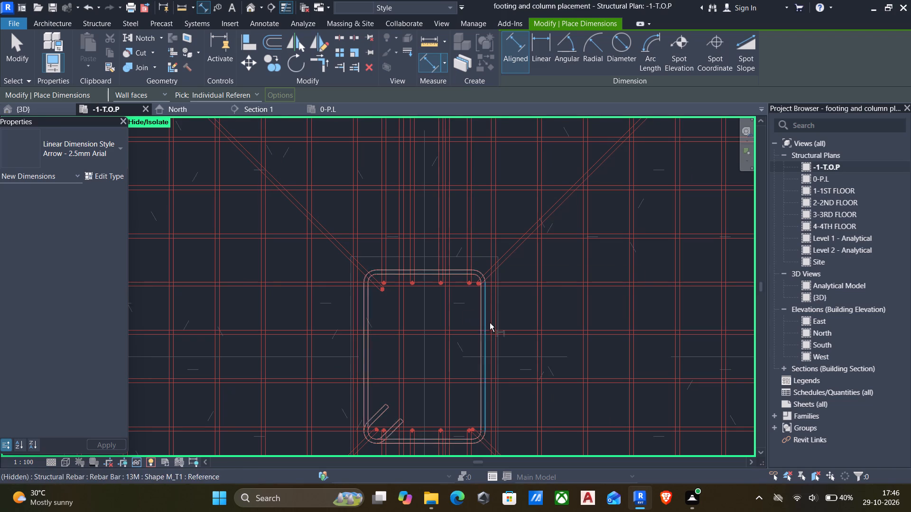
middle_drag(492, 324, 481, 221)
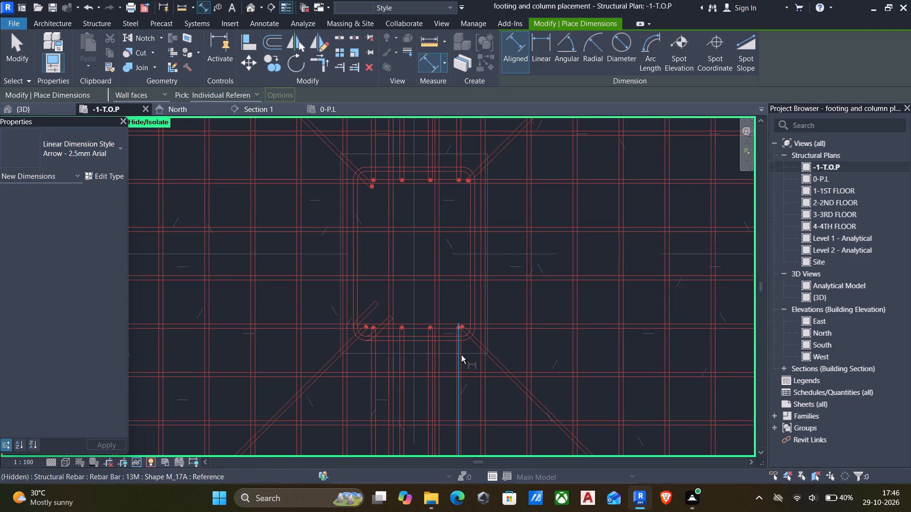
click(475, 154)
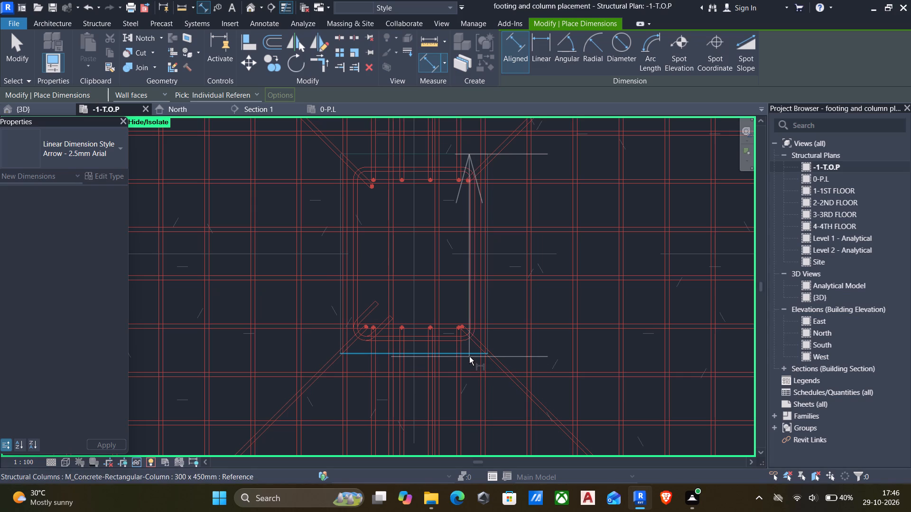
click(469, 353)
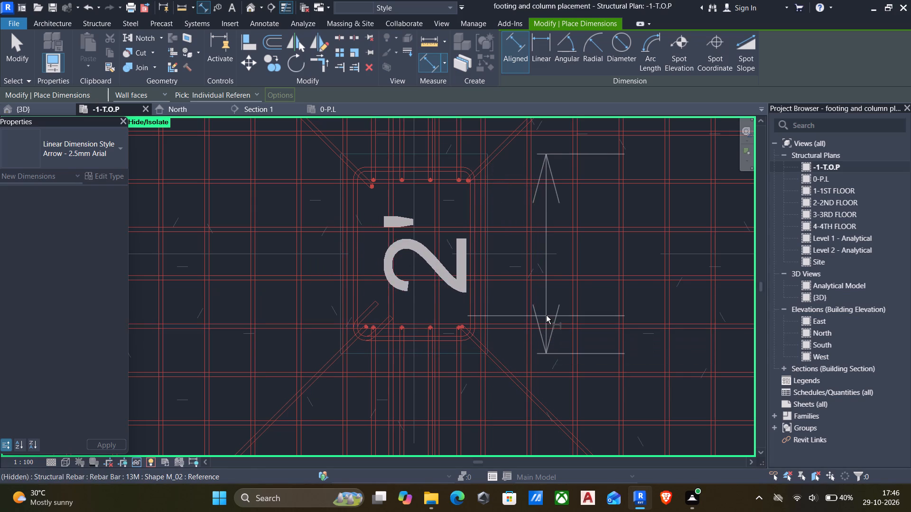
click(546, 315)
Set the primary units format of the Arrow - 2.5mm Arial linear dimension style to millimetres.
click(102, 175)
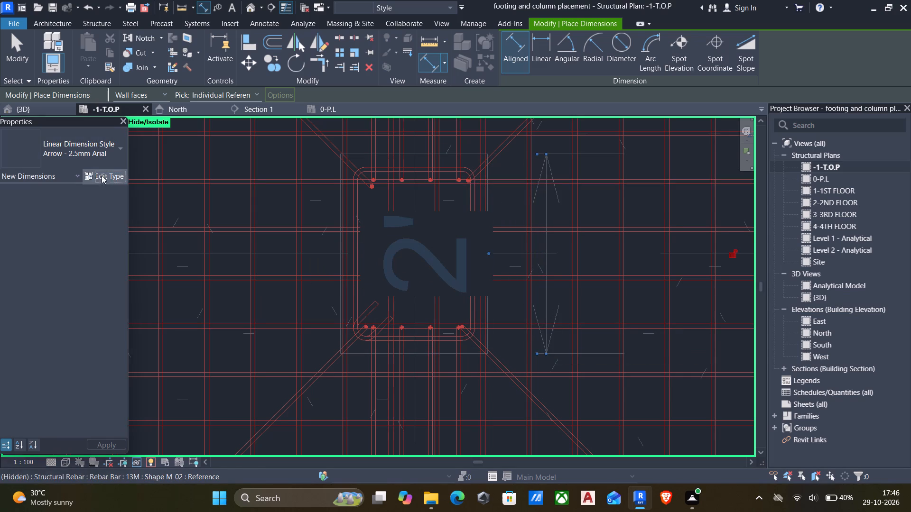
scroll(599, 304, down, 12)
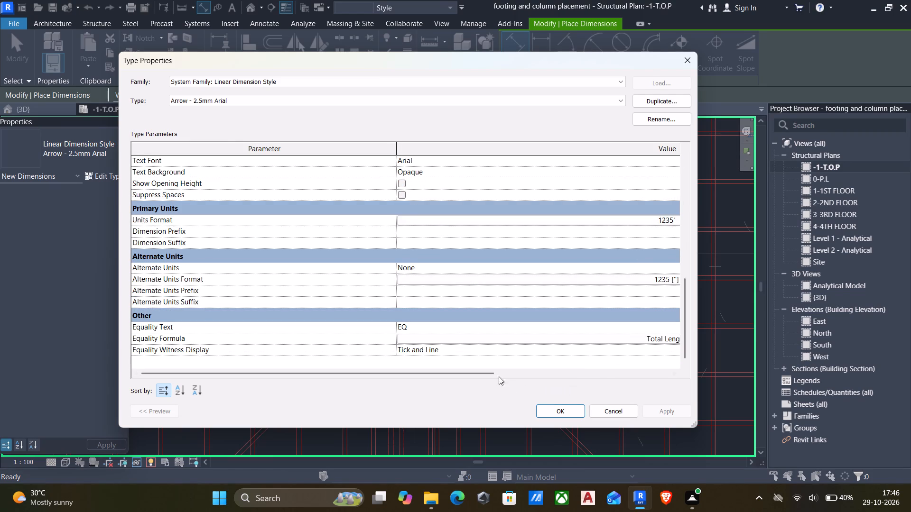
drag(486, 373, 615, 374)
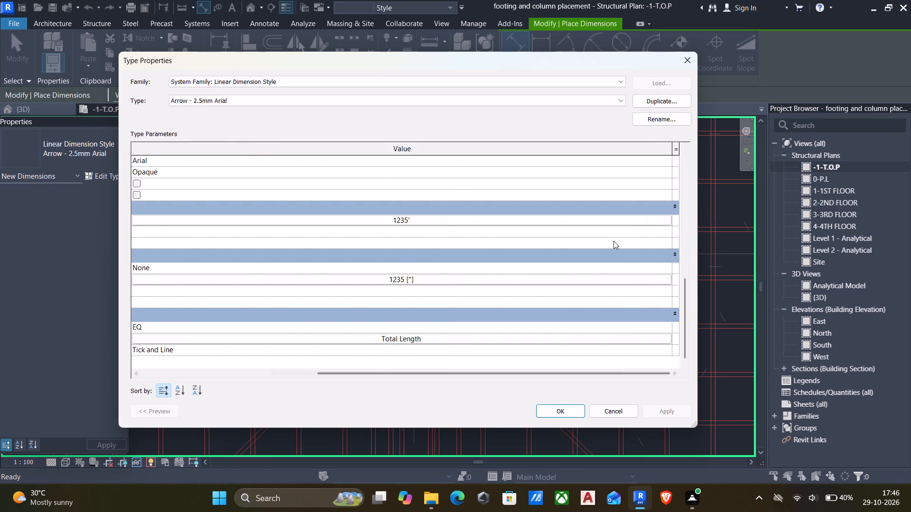
click(660, 219)
click(407, 182)
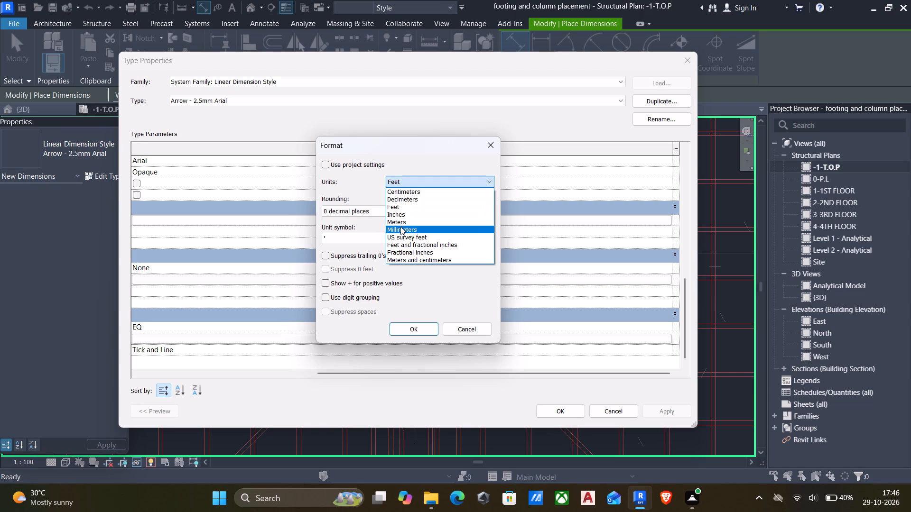
click(400, 227)
click(412, 333)
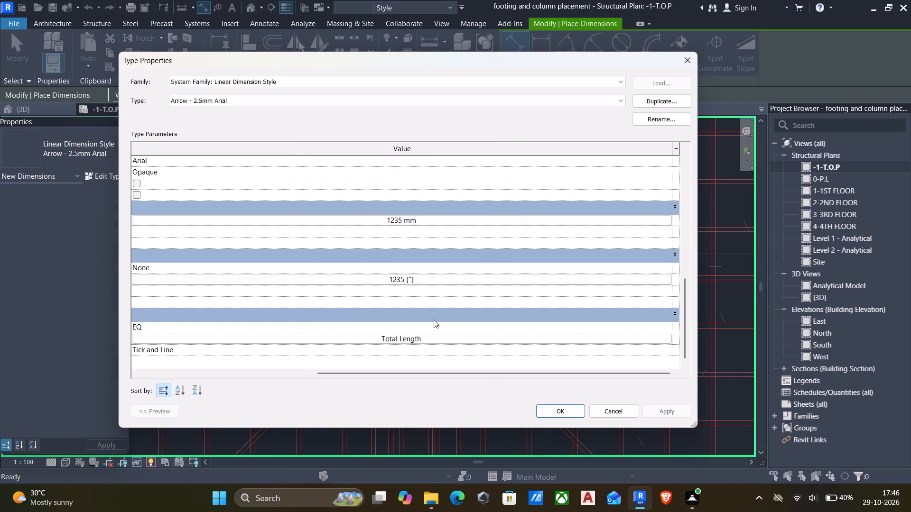
click(655, 406)
click(551, 410)
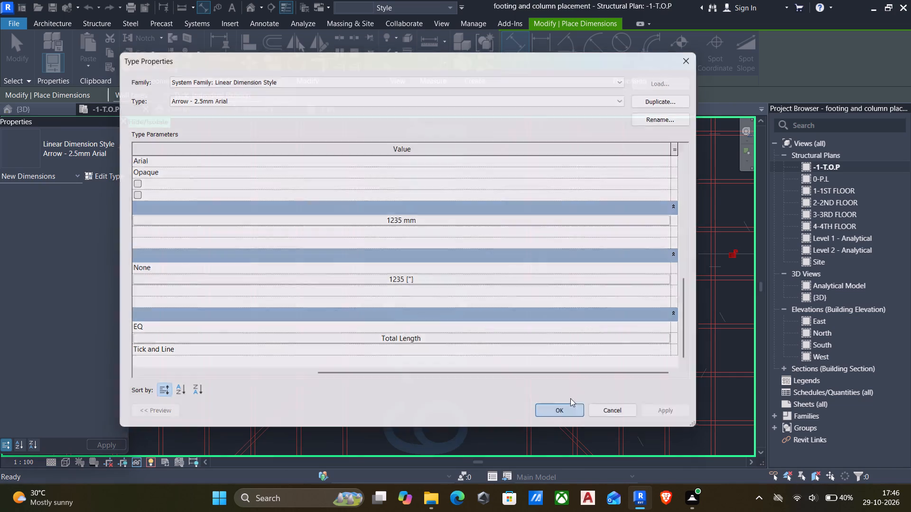
scroll(475, 271, down, 5)
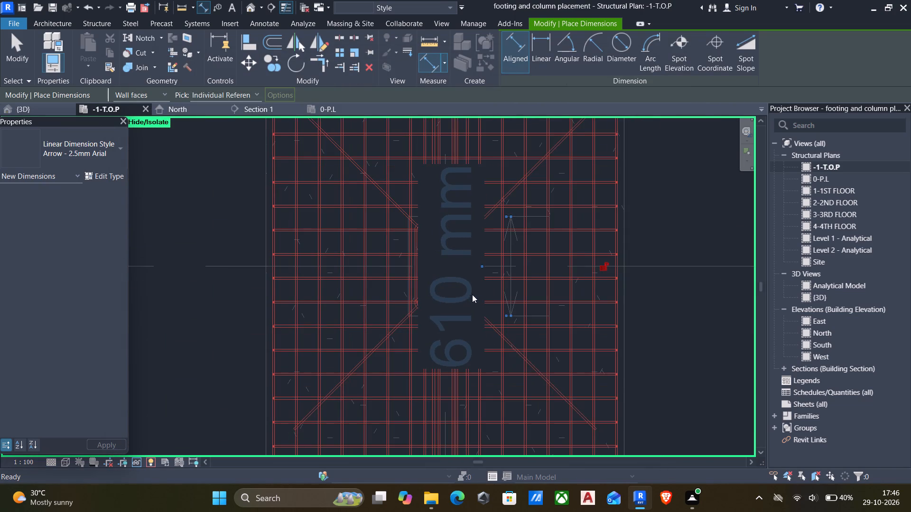
middle_drag(494, 294, 485, 338)
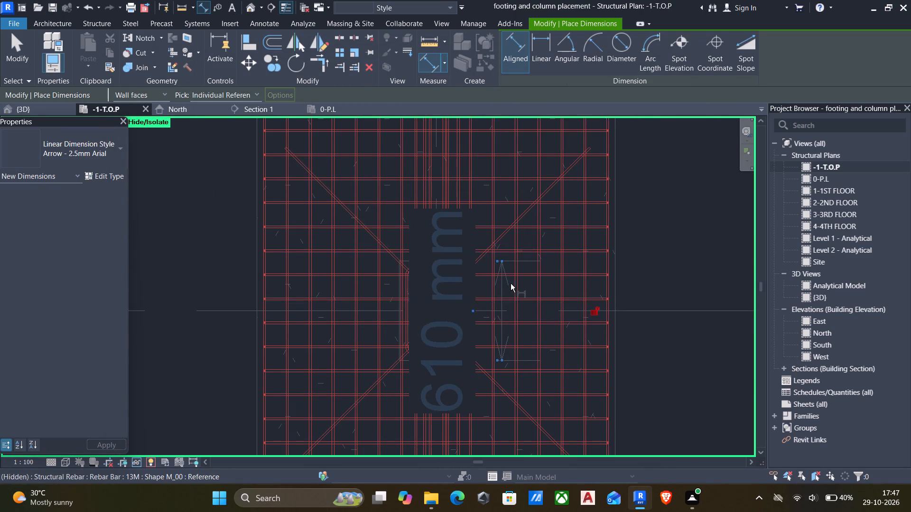
Delete the aligned dimension across the long side of the column on grid A at grid 2.
scroll(513, 277, up, 9)
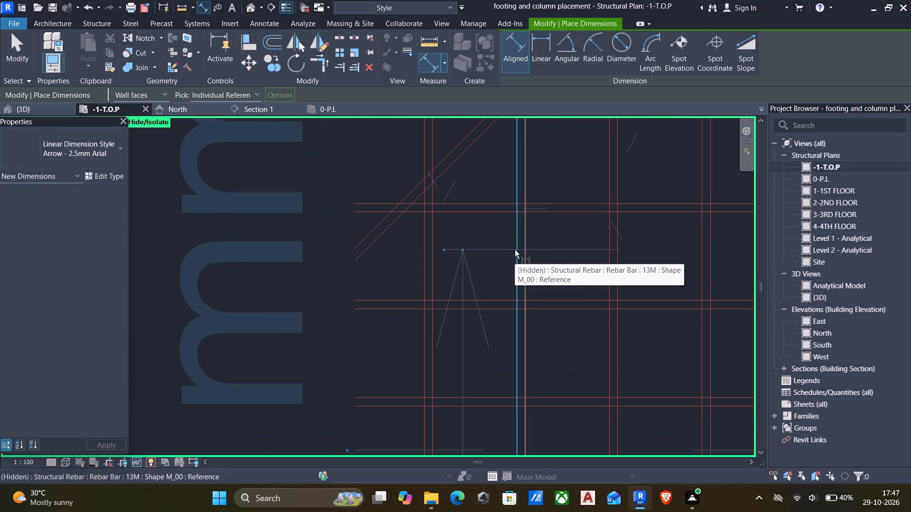
key(Delete)
scroll(511, 260, down, 6)
click(530, 259)
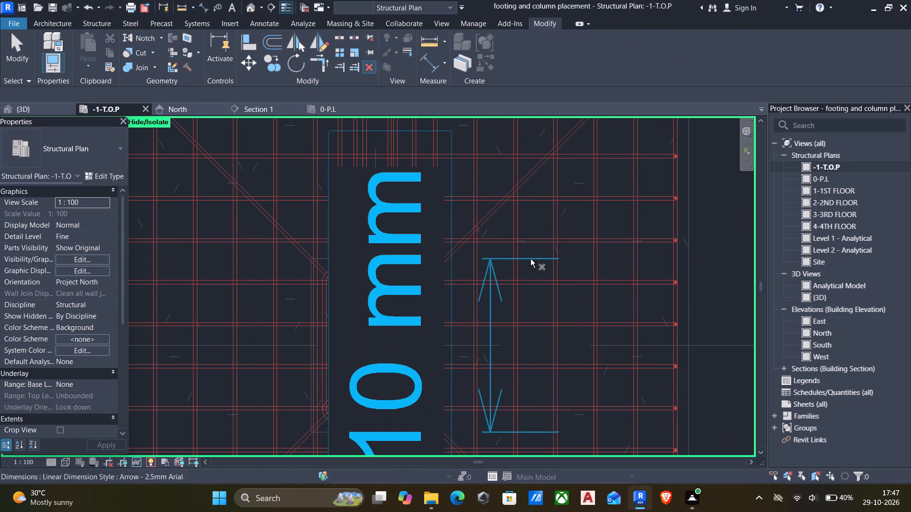
key(Delete)
Check the long side of that column's rebar tie with an aligned dimension between its outer edges, without placing it.
scroll(437, 271, down, 5)
scroll(382, 287, up, 5)
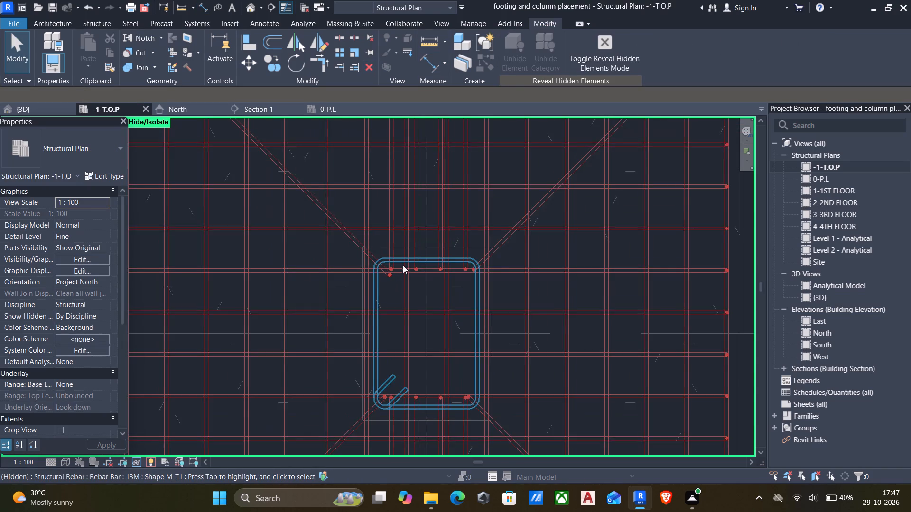
scroll(405, 264, up, 2)
key(d)
key(i)
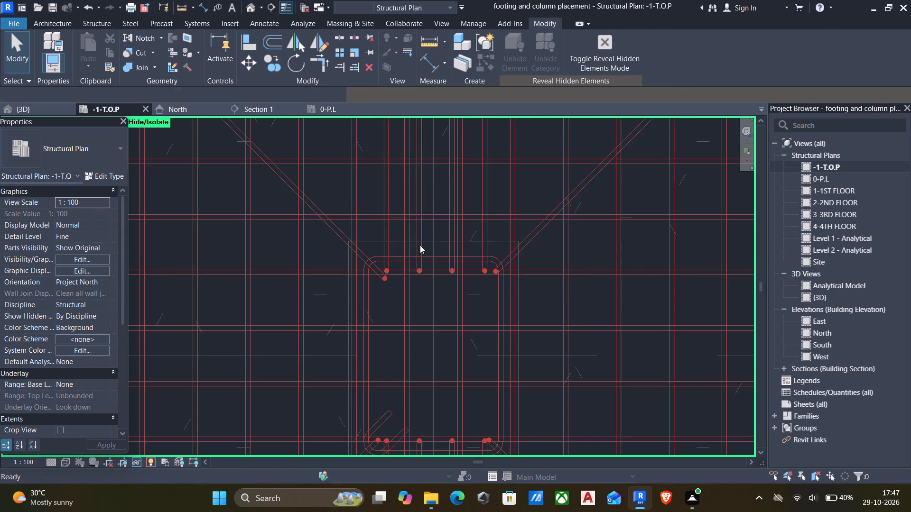
scroll(415, 248, up, 6)
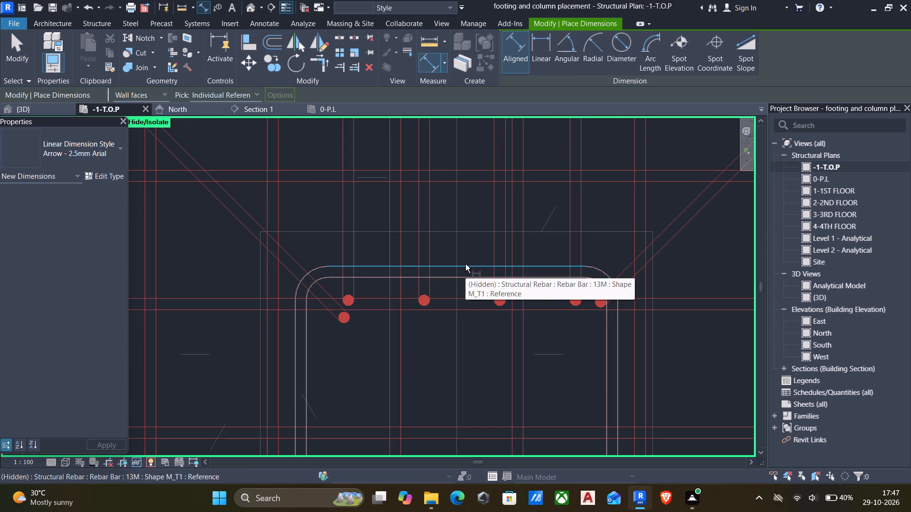
click(465, 264)
scroll(457, 291, down, 6)
middle_drag(457, 297, 485, 242)
middle_drag(476, 352, 493, 250)
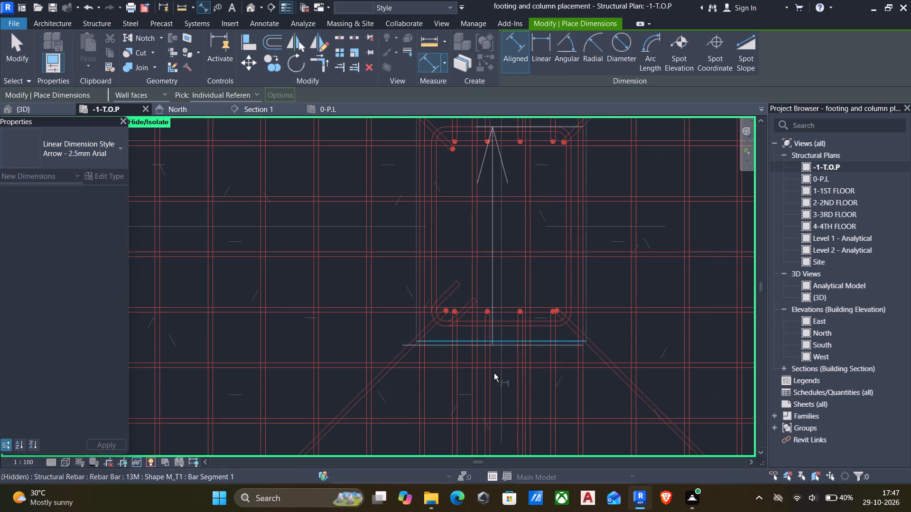
scroll(494, 381, up, 6)
click(520, 260)
middle_drag(520, 267, 495, 303)
scroll(482, 312, down, 7)
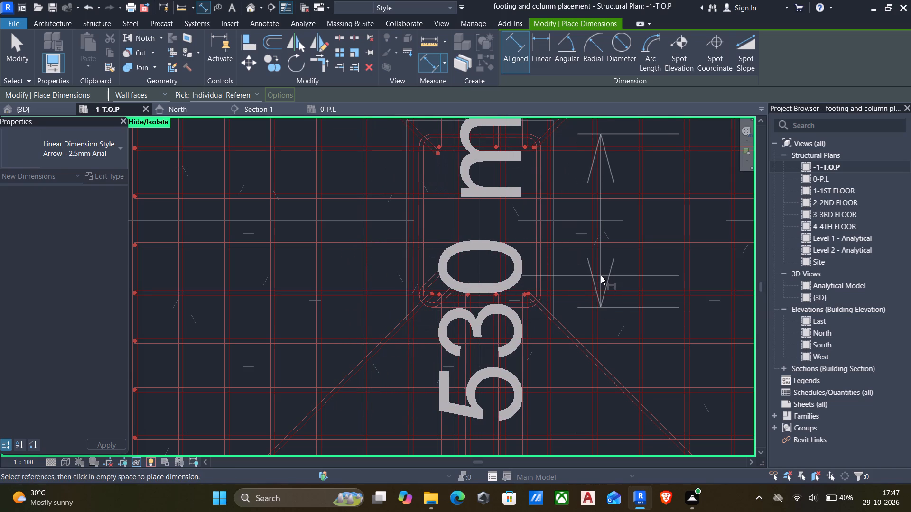
key(Escape)
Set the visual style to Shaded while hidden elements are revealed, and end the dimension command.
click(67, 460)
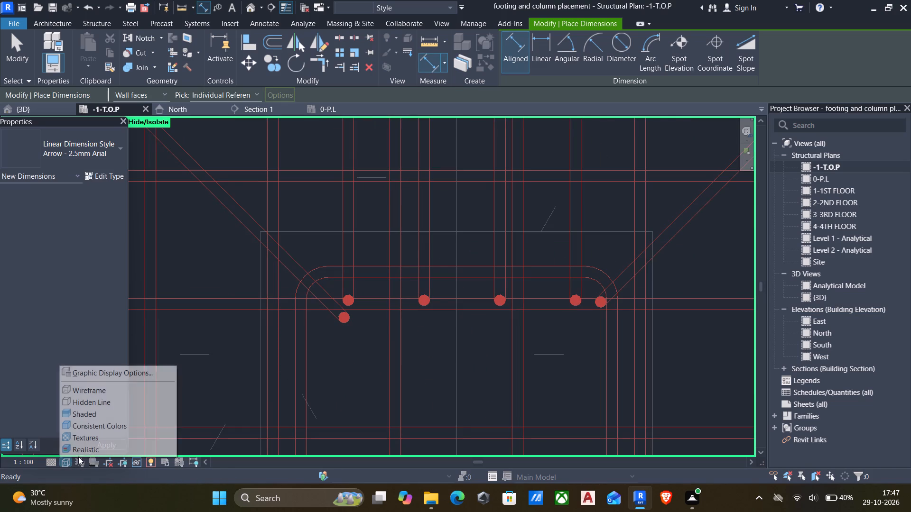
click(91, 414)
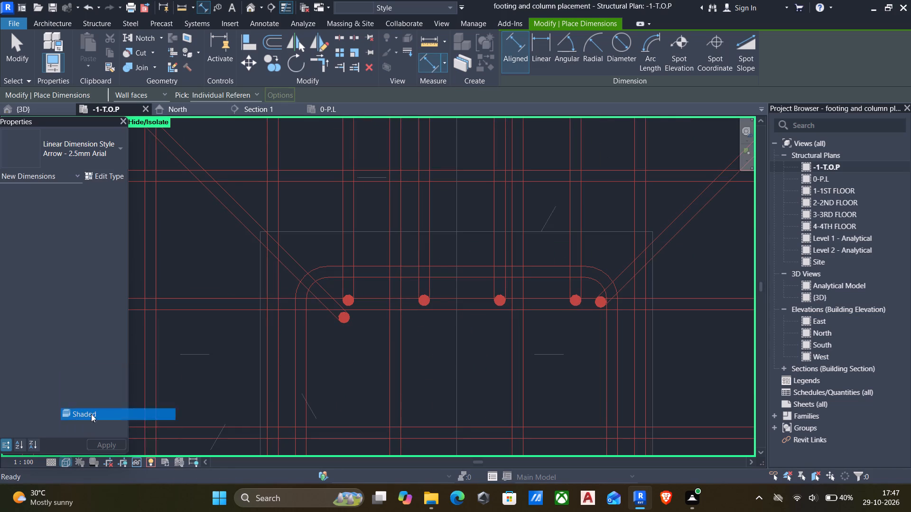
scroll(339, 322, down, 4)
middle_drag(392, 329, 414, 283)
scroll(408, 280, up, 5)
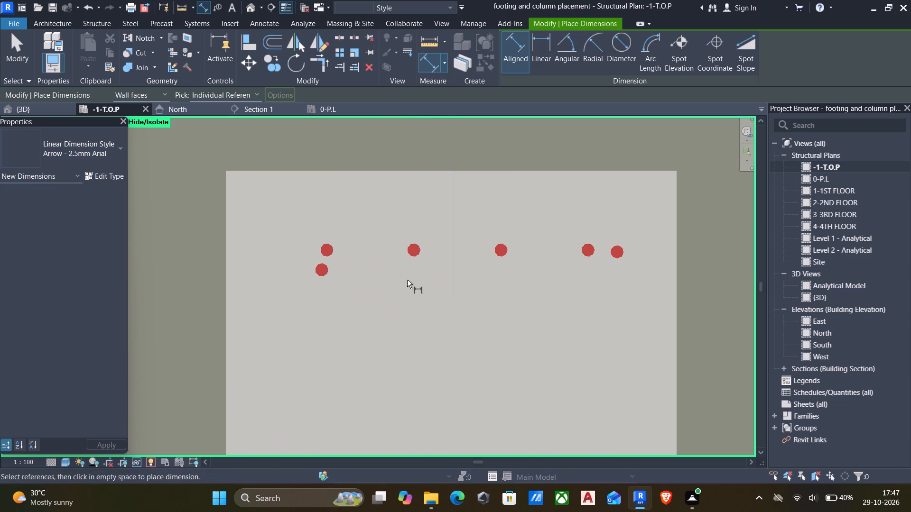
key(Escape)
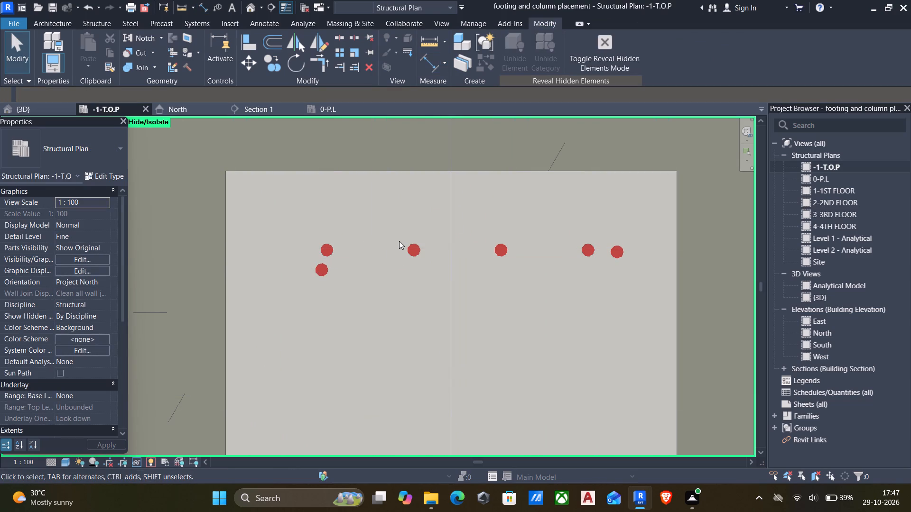
Turn off the display of hidden elements in the -1-T.O.P plan.
scroll(279, 276, down, 3)
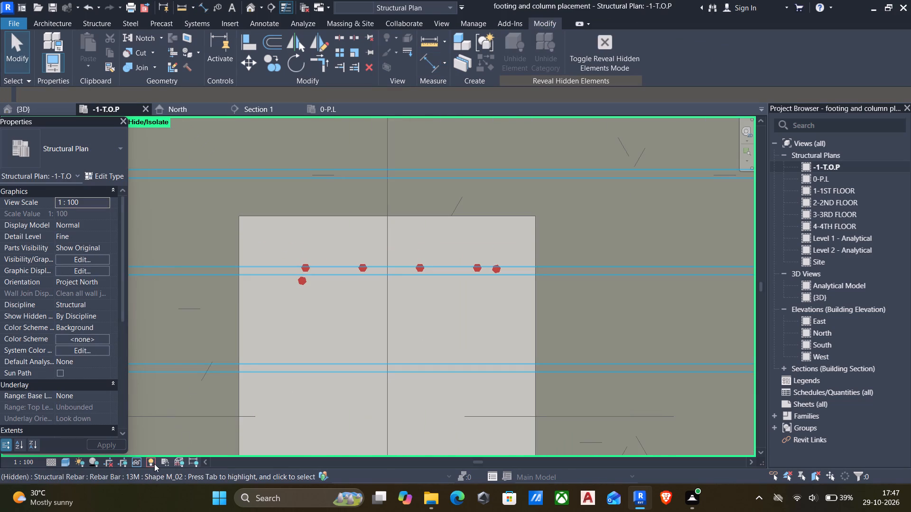
click(152, 463)
scroll(230, 411, down, 7)
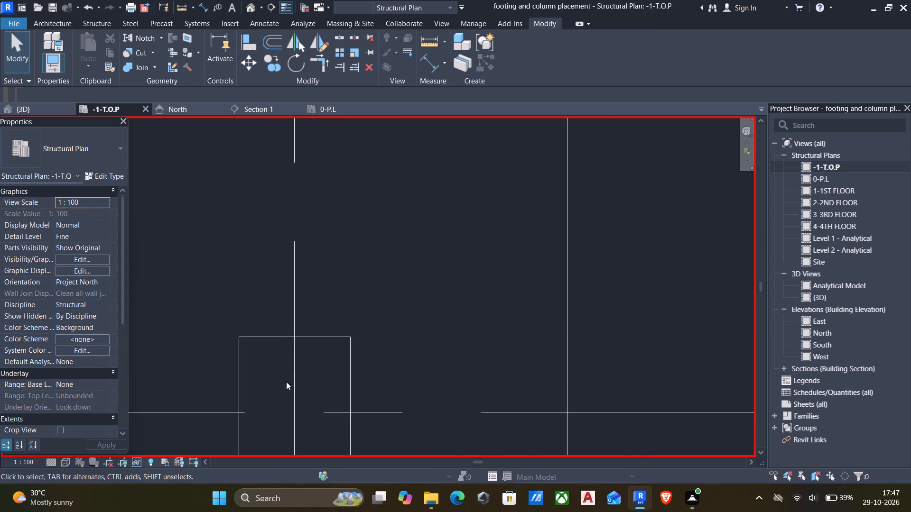
middle_drag(304, 355, 320, 265)
scroll(320, 265, down, 6)
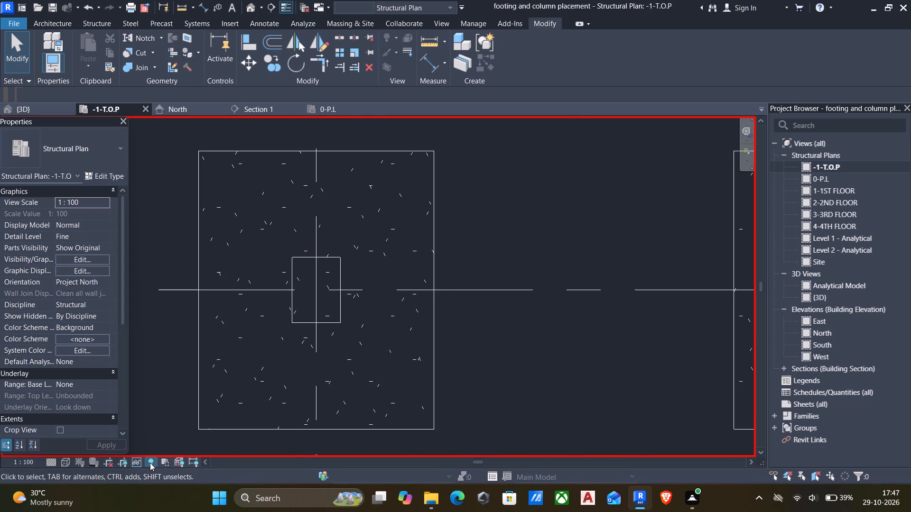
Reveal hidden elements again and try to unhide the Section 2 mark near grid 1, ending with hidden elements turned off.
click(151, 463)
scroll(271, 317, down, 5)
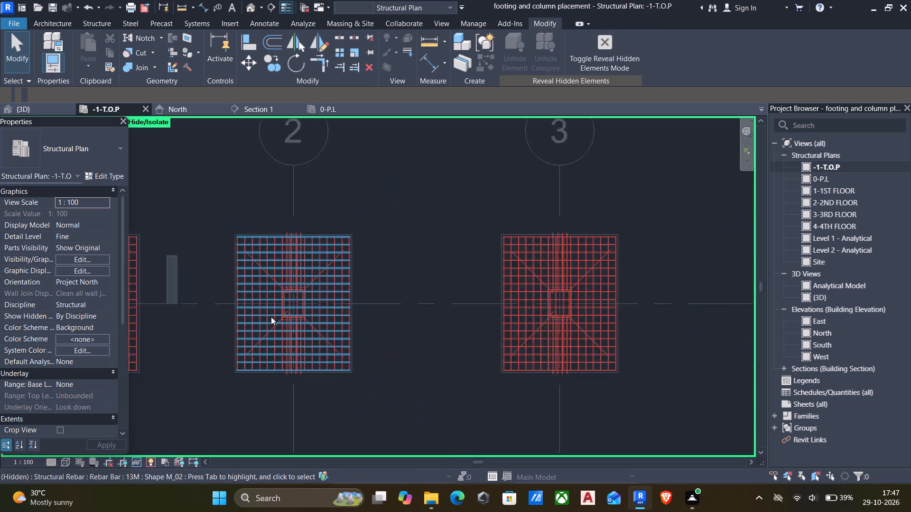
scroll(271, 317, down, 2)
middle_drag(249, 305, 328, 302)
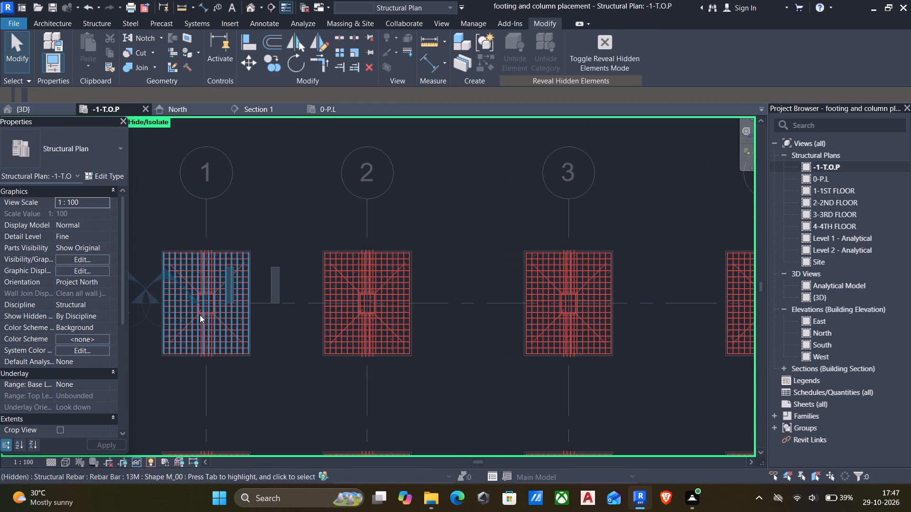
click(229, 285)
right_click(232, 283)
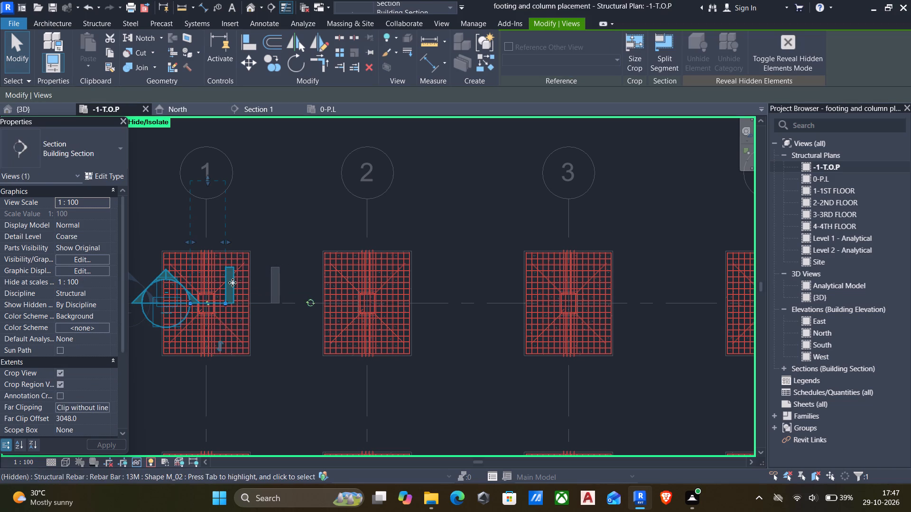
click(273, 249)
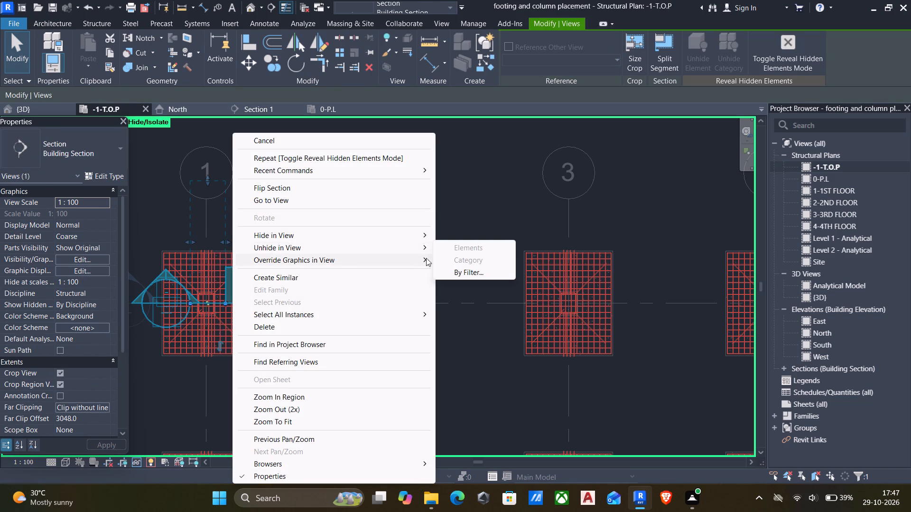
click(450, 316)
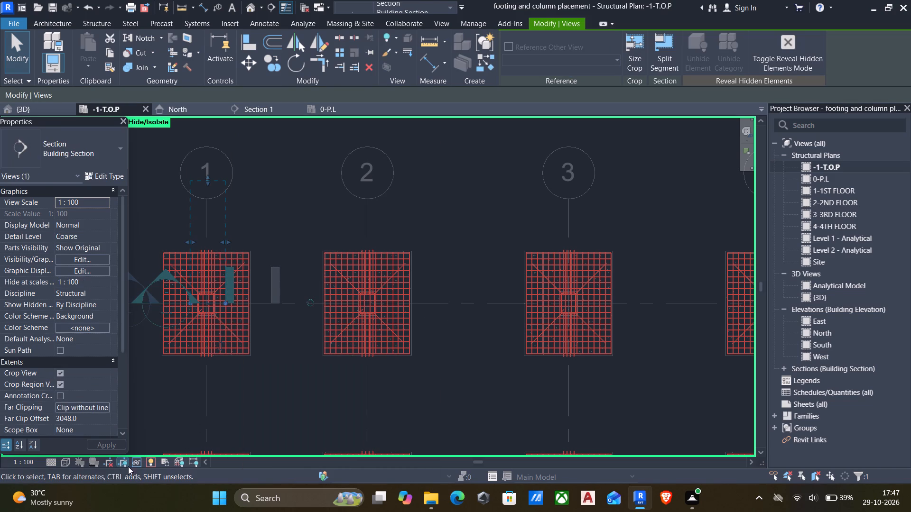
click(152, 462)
Set the visual style of the -1-T.O.P plan to Shaded.
scroll(263, 312, down, 3)
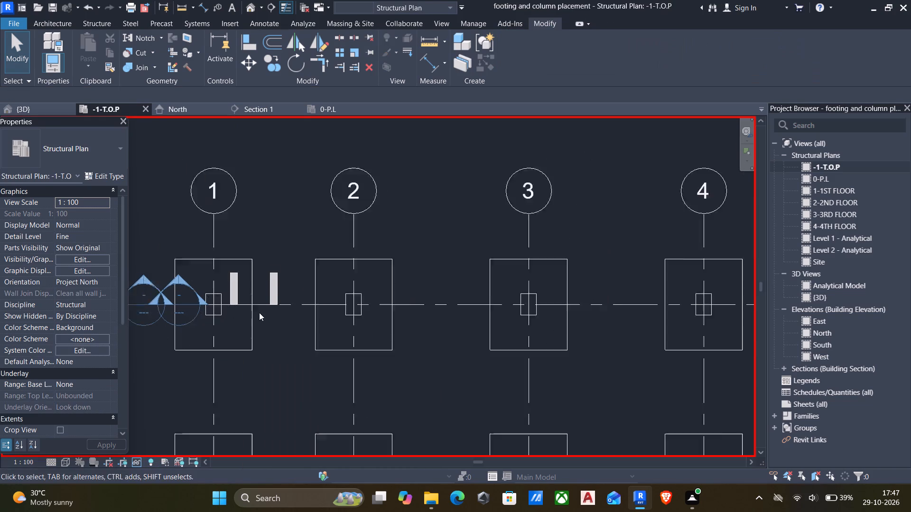
scroll(259, 312, down, 3)
scroll(404, 314, up, 5)
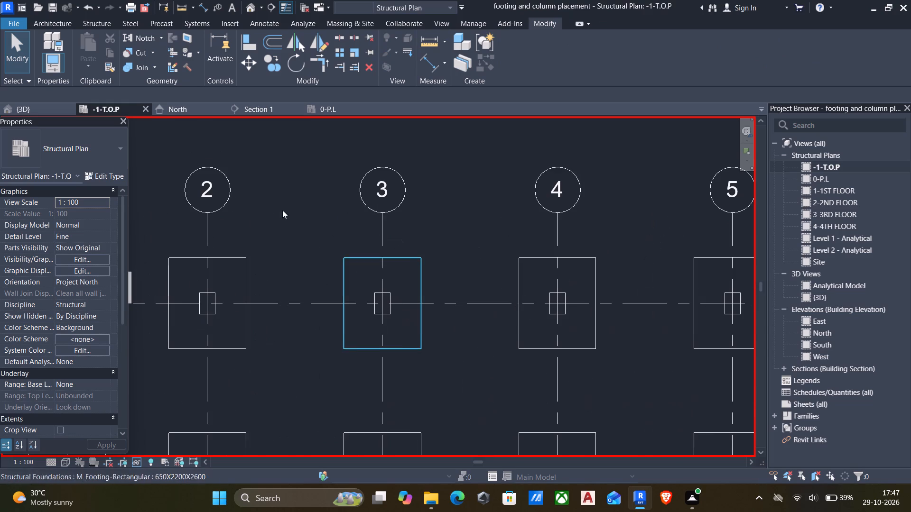
click(63, 463)
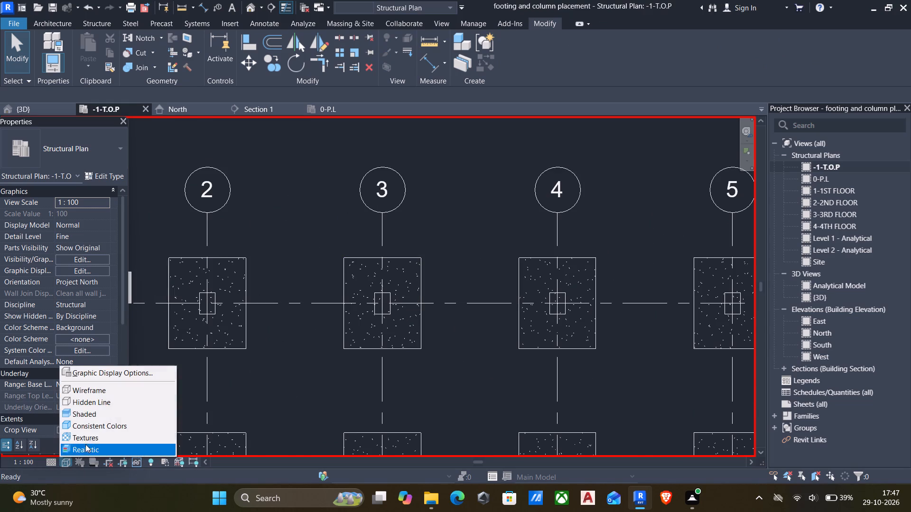
click(80, 414)
scroll(199, 310, up, 5)
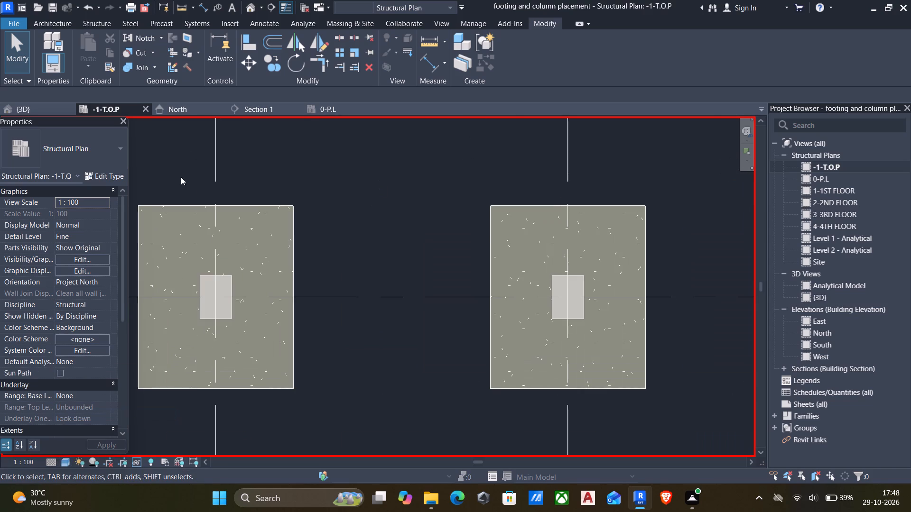
Examine the columns and footings across the whole grid in the default 3D view.
click(247, 9)
scroll(324, 290, up, 5)
scroll(303, 243, up, 6)
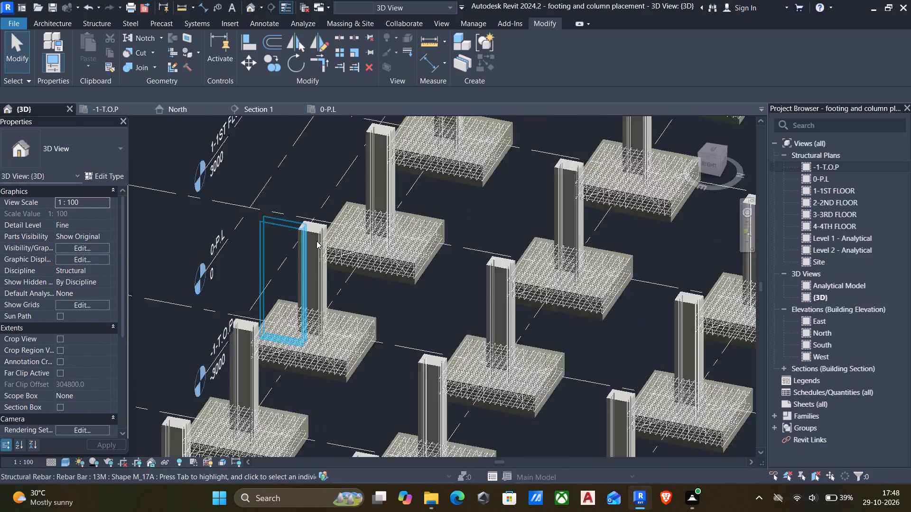
scroll(305, 244, up, 6)
scroll(348, 206, down, 7)
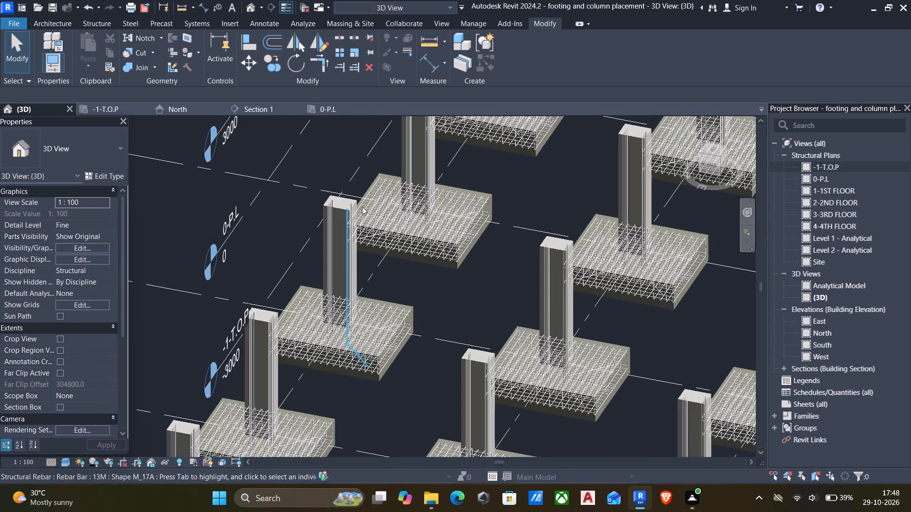
middle_drag(395, 200, 344, 290)
scroll(344, 290, down, 6)
middle_drag(456, 193, 408, 227)
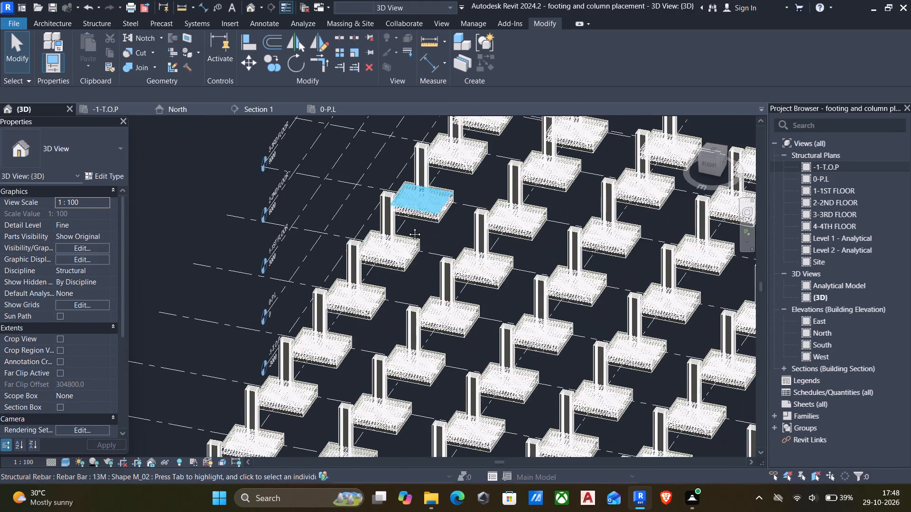
middle_drag(408, 227, 350, 310)
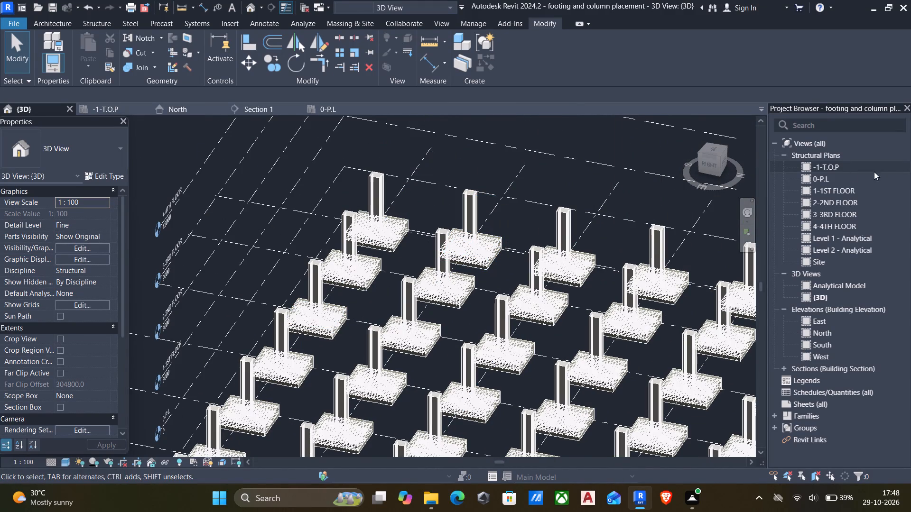
Open the -1-T.O.P structural plan.
double_click(802, 166)
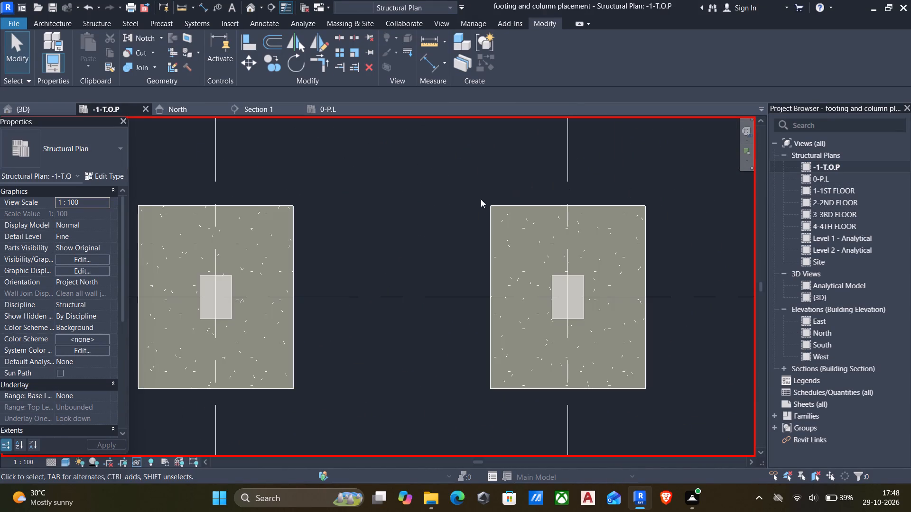
Check the long side of the column on grid A at grid 1 with an aligned dimension between its opposite faces, without placing it.
middle_drag(464, 217, 674, 230)
middle_drag(358, 283, 578, 271)
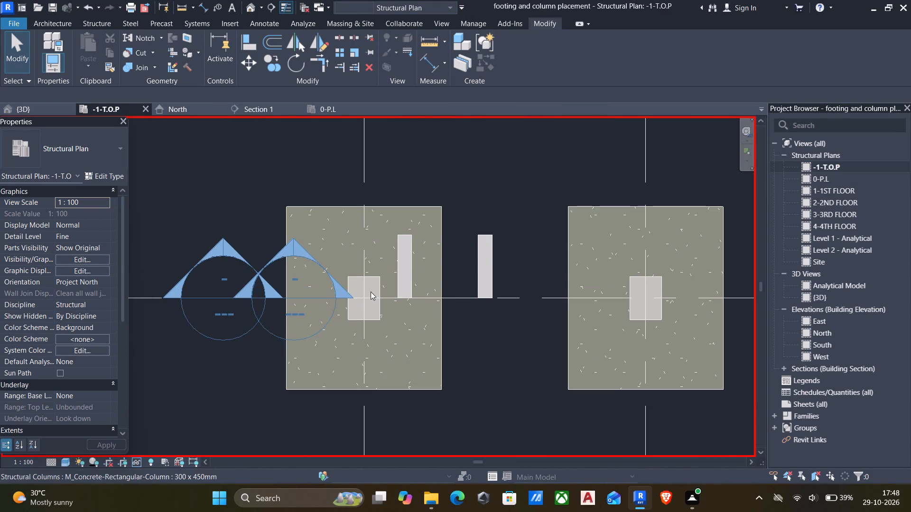
scroll(357, 272, up, 3)
click(392, 280)
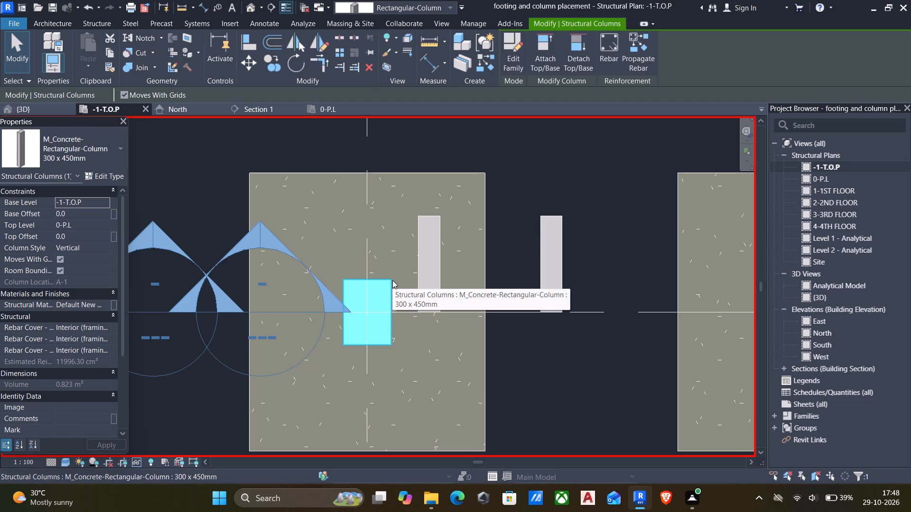
key(d)
key(i)
scroll(386, 301, up, 5)
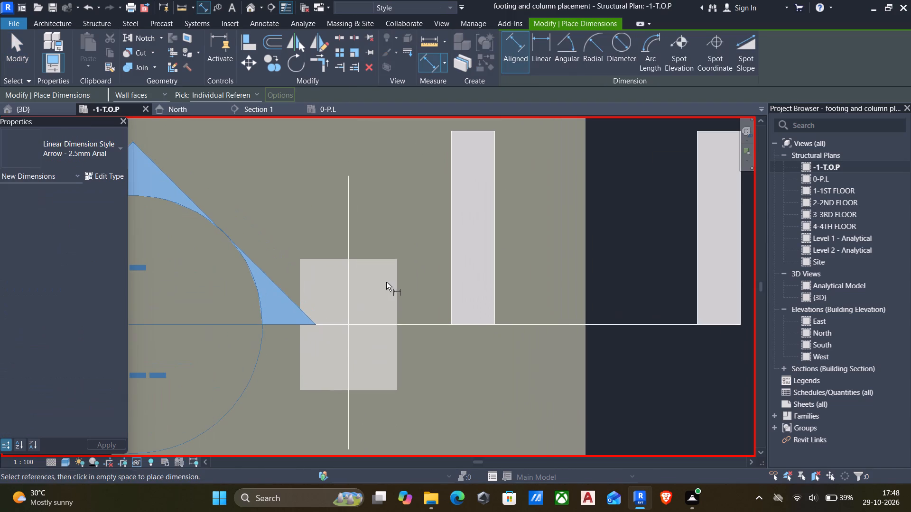
click(367, 260)
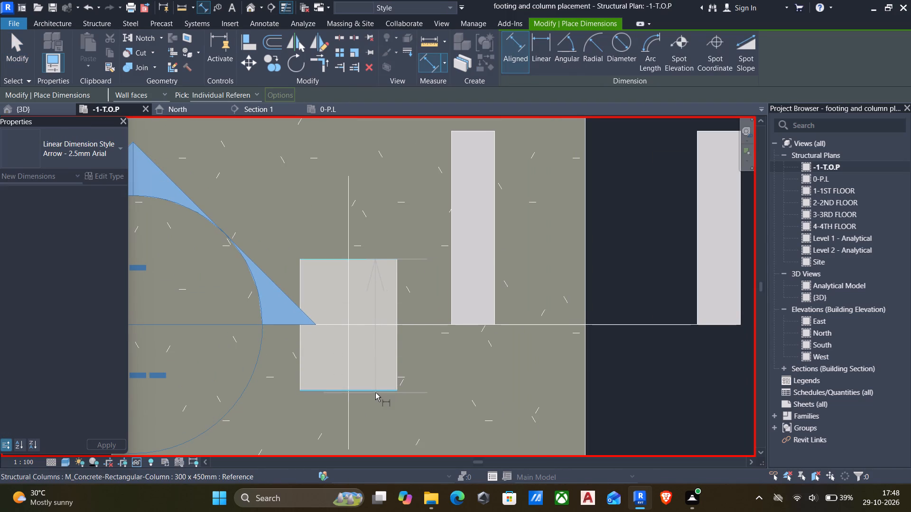
click(372, 390)
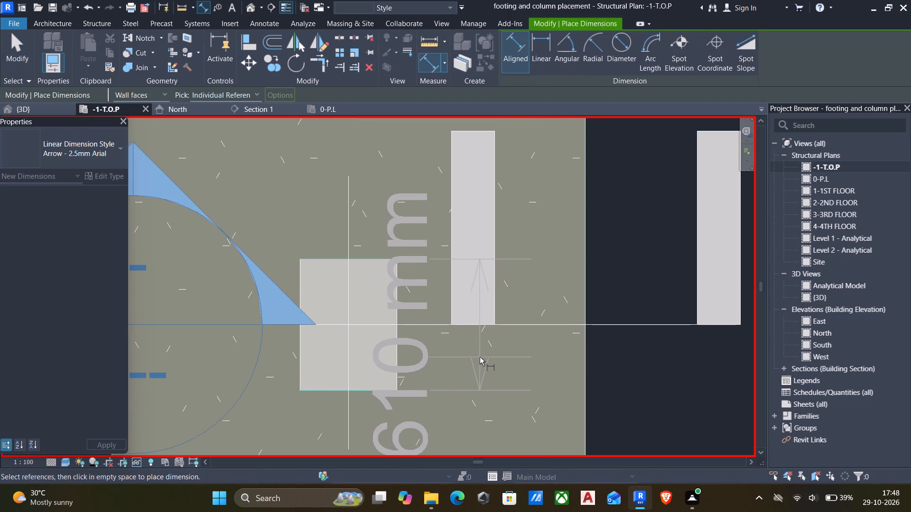
key(Escape)
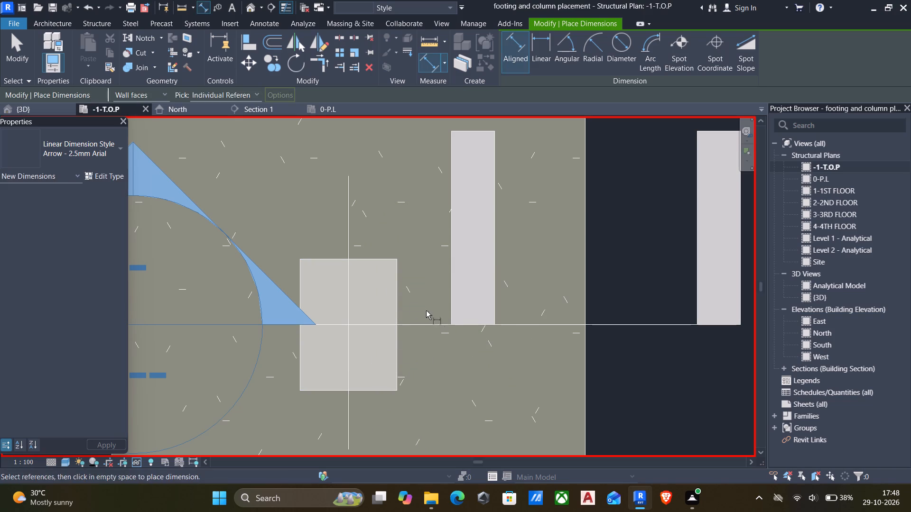
Check the distance from grid A to the edge of the column at grid 1 with an aligned dimension, and delete the dimension.
key(Escape)
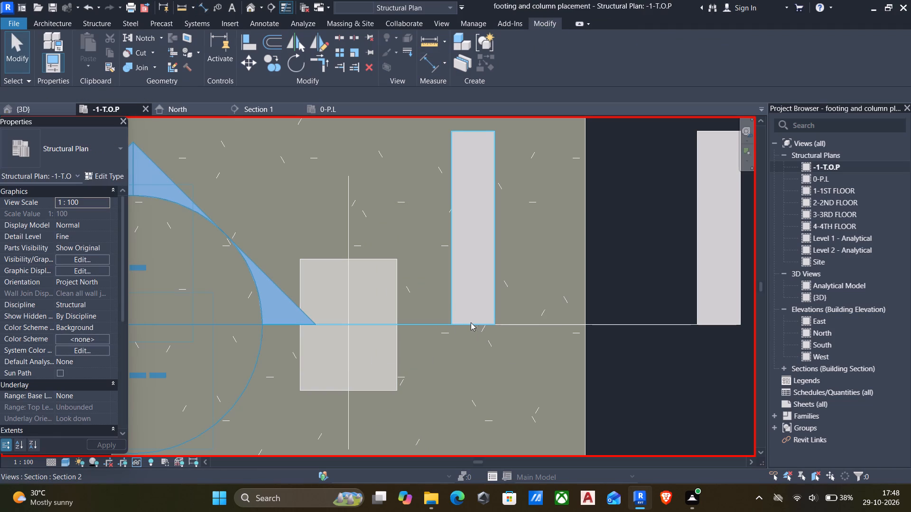
key(d)
key(i)
click(420, 324)
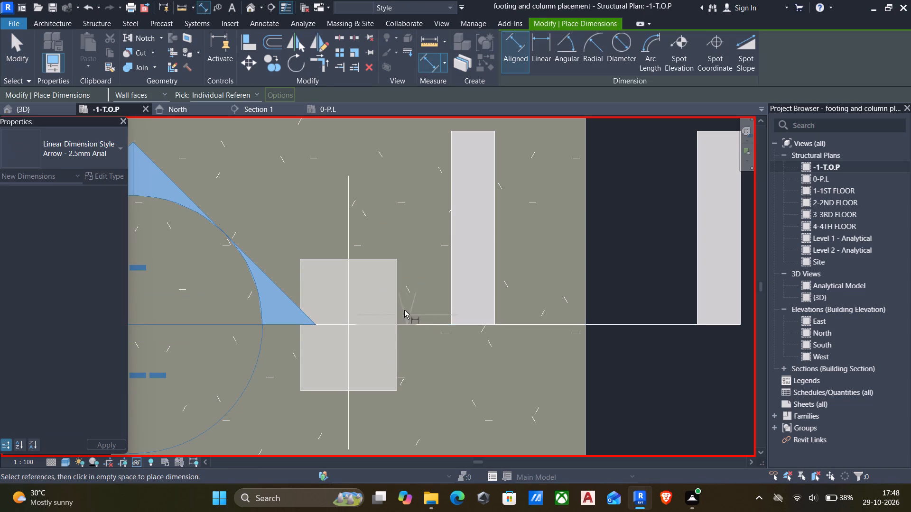
click(383, 261)
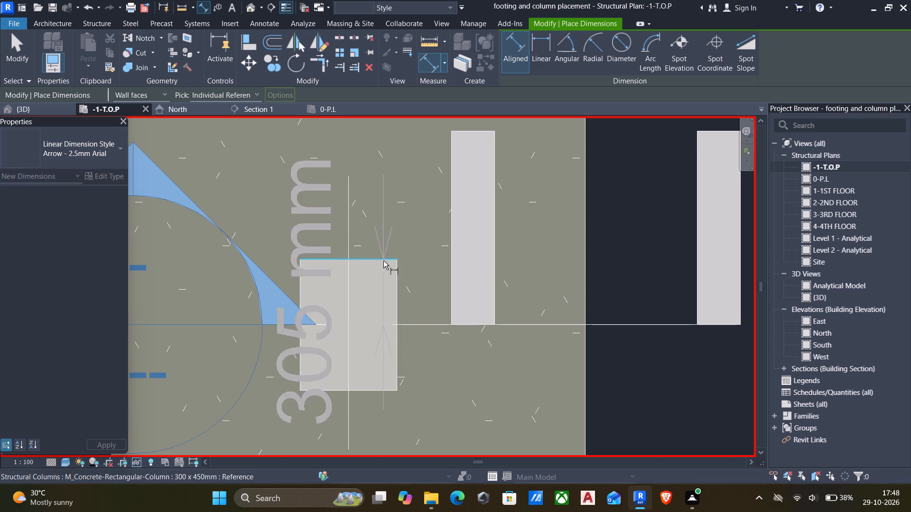
click(426, 269)
key(Escape)
key(Escape)
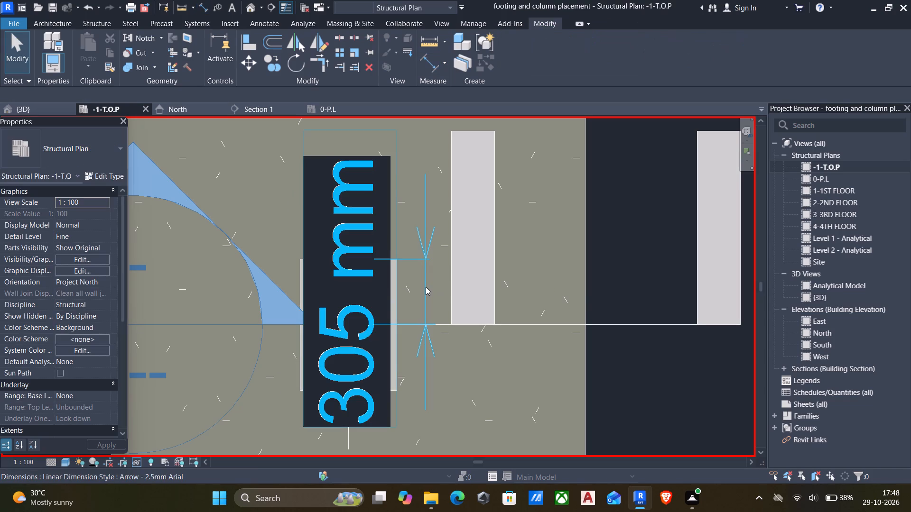
click(426, 287)
key(Delete)
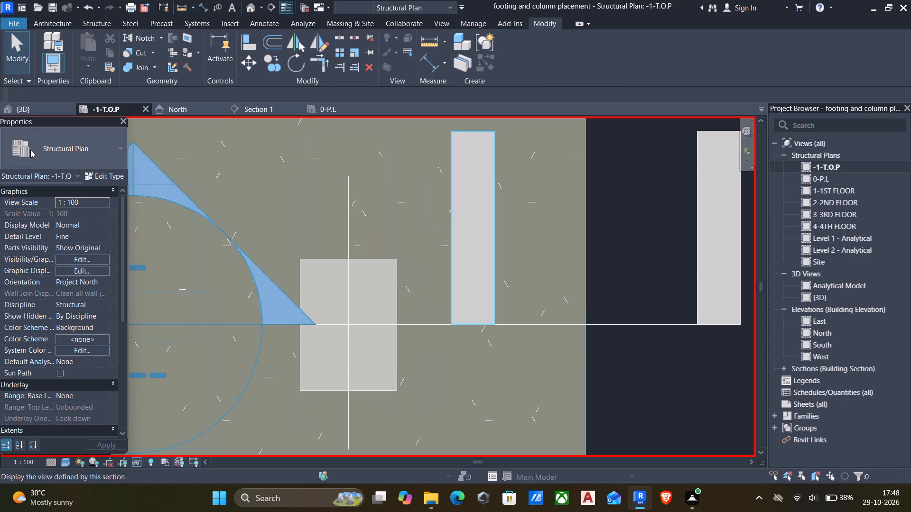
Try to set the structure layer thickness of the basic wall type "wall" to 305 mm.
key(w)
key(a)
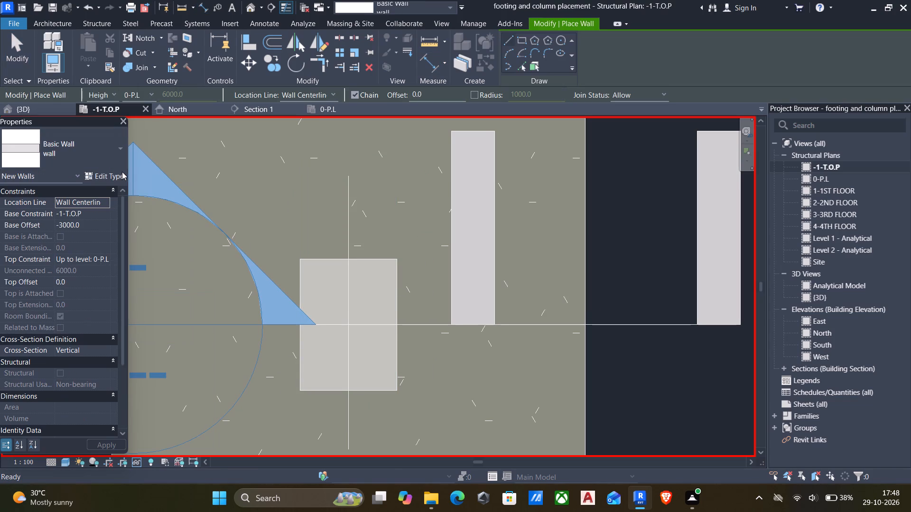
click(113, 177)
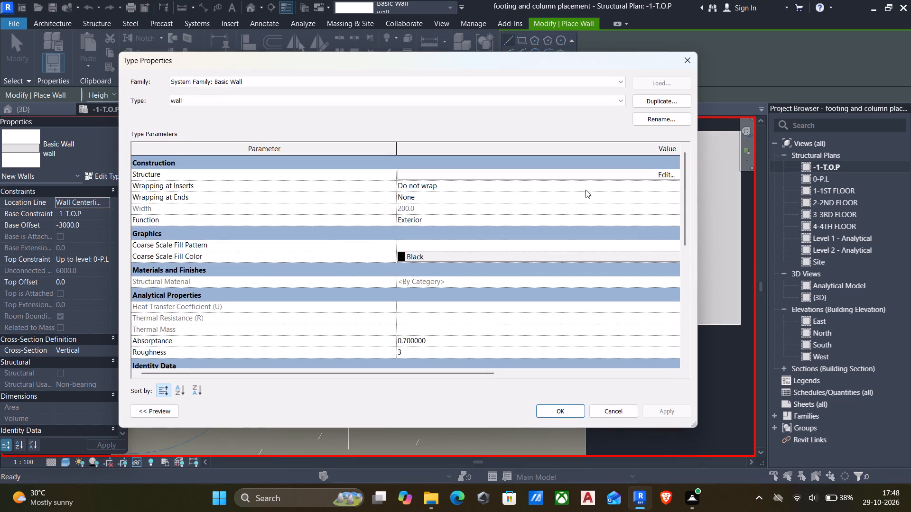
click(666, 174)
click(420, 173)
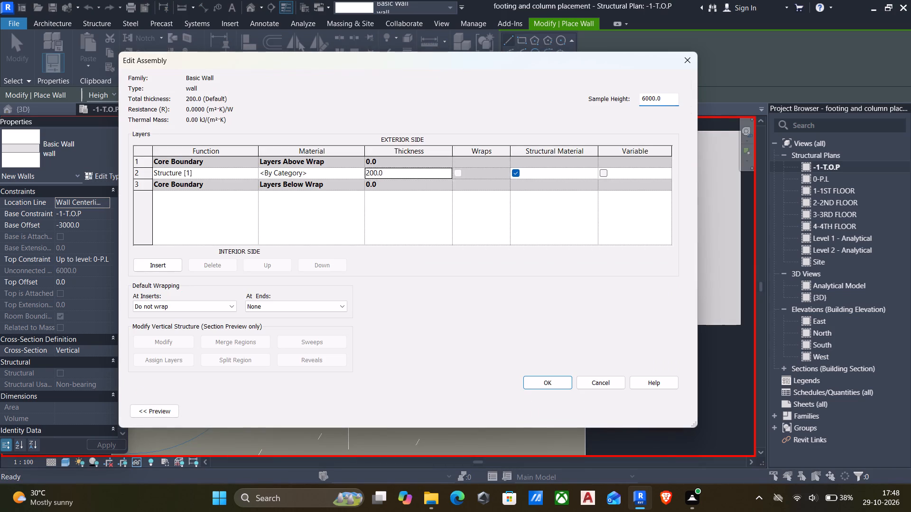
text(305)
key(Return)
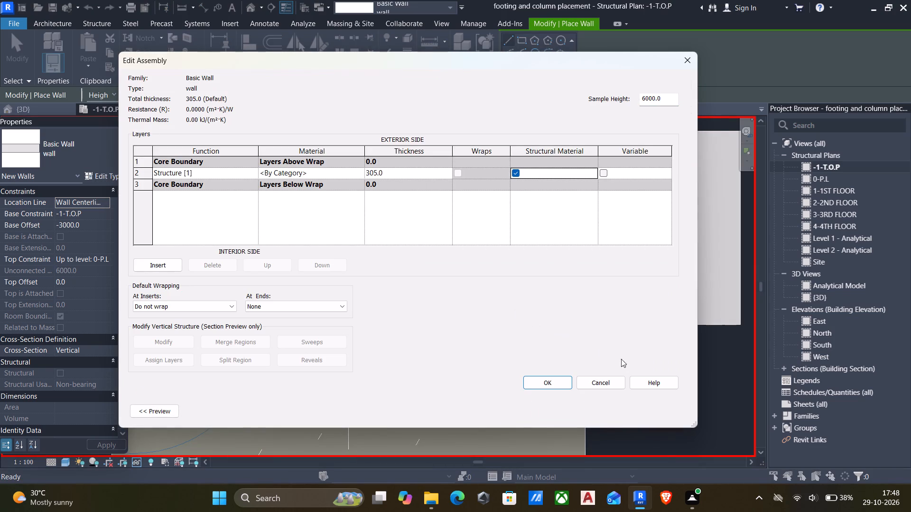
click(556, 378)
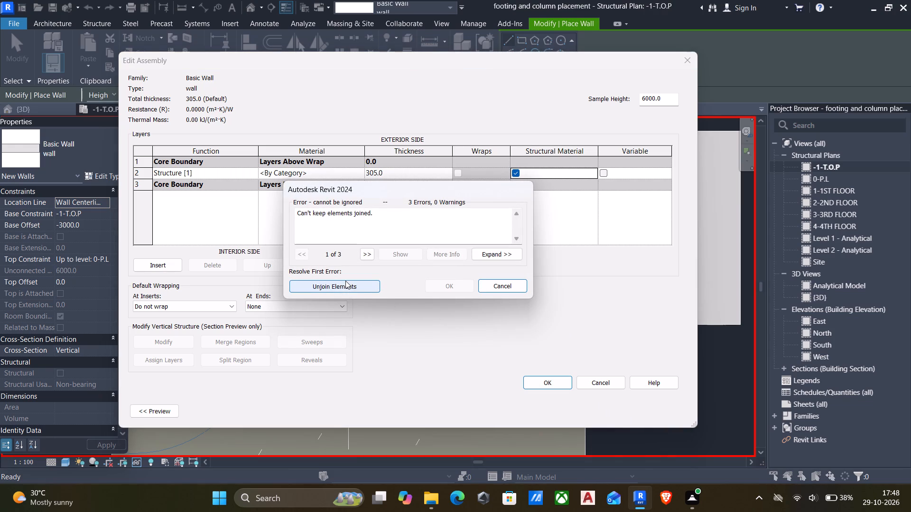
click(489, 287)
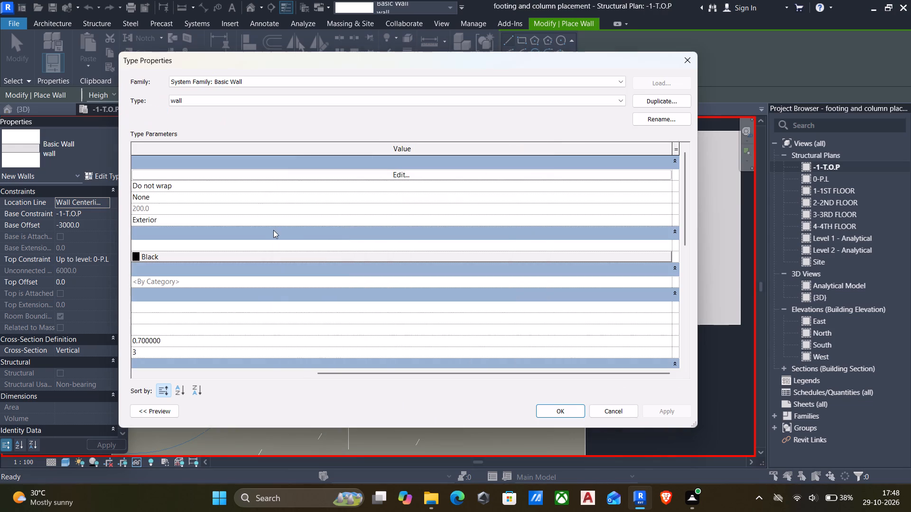
Set the structure layer thickness of wall type "wall" to 305 mm, unjoining the conflicting elements, and apply the type change.
click(393, 172)
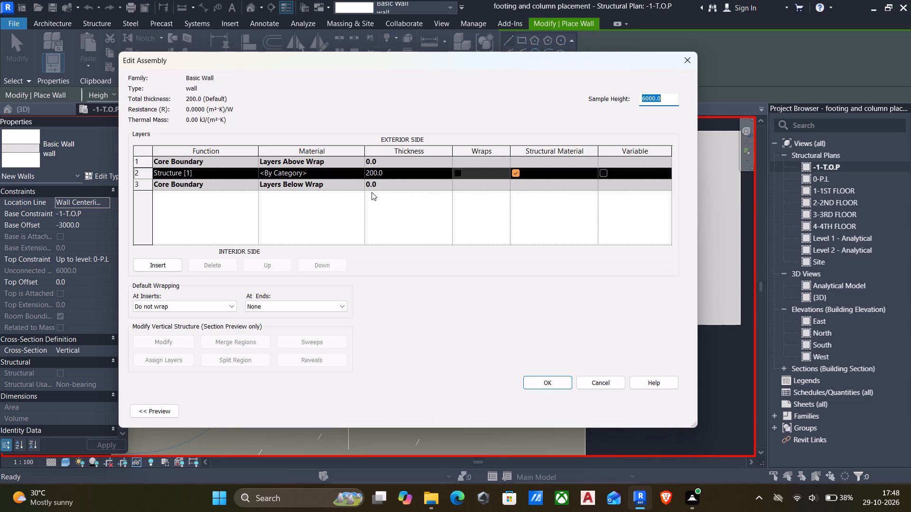
click(396, 173)
key(2)
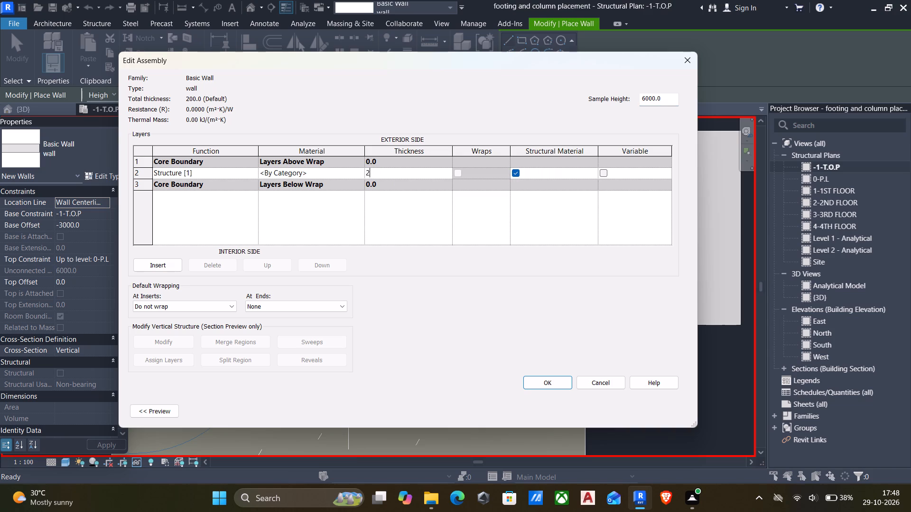
key(BackSpace)
text(30)
key(5)
key(Return)
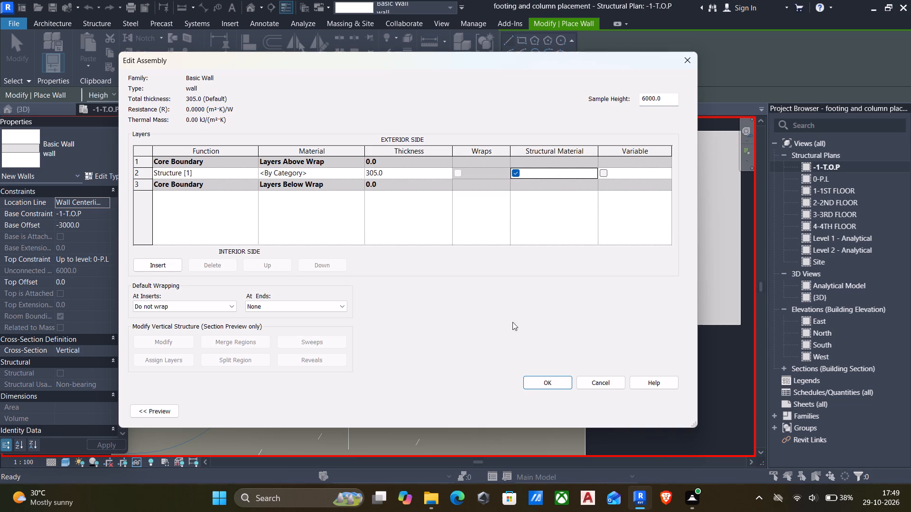
click(539, 381)
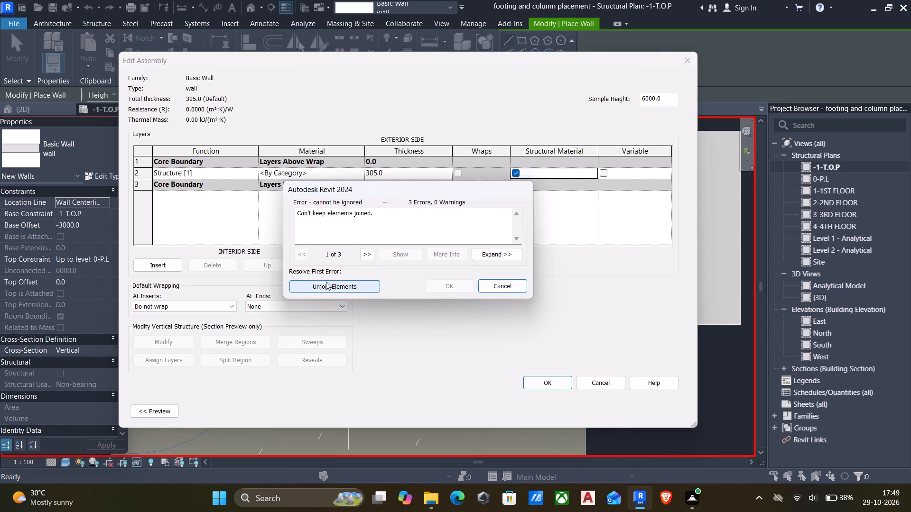
click(324, 282)
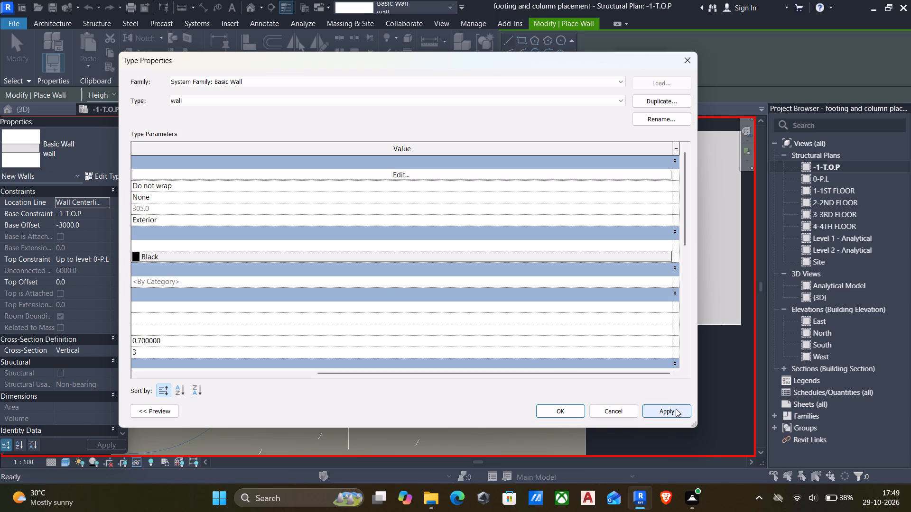
click(676, 409)
click(574, 413)
Draw a wall along grid A between the facing edges of the footings at grids 1 and 2, with location line Finish Face: Exterior.
scroll(422, 217, down, 7)
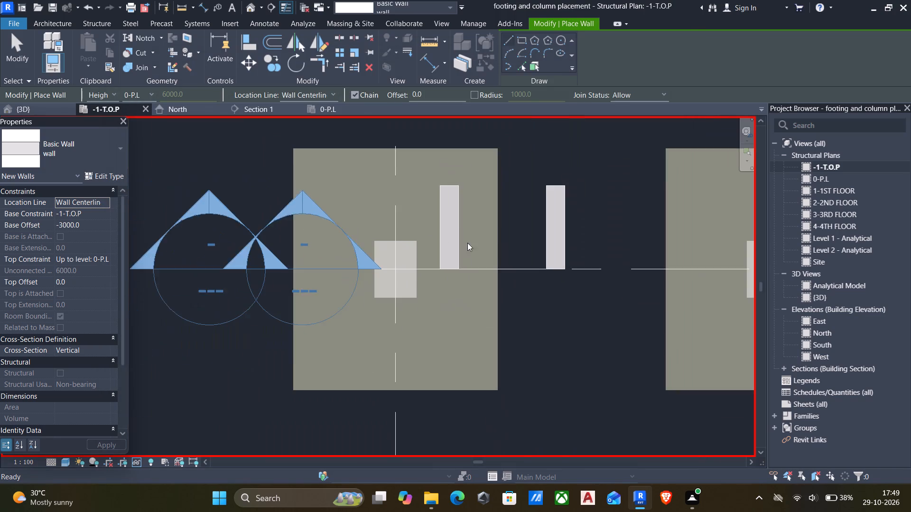
click(73, 159)
click(41, 150)
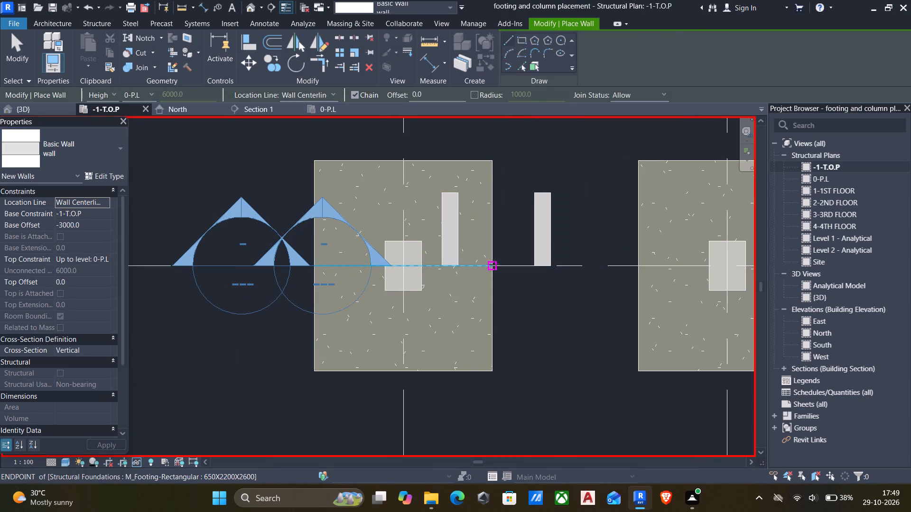
click(333, 90)
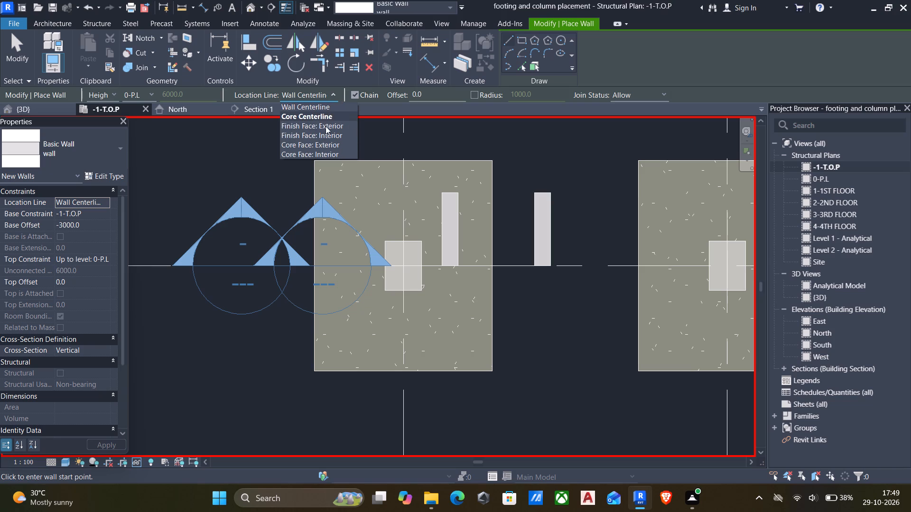
click(318, 123)
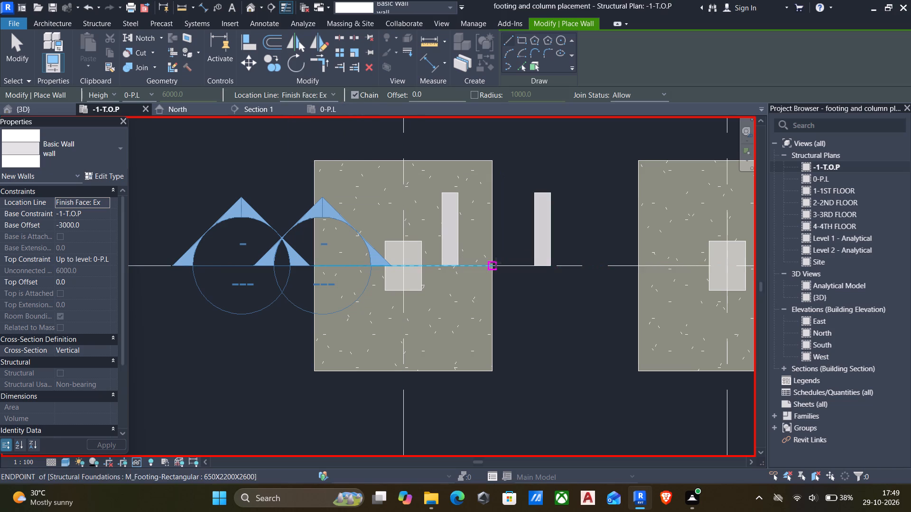
click(495, 263)
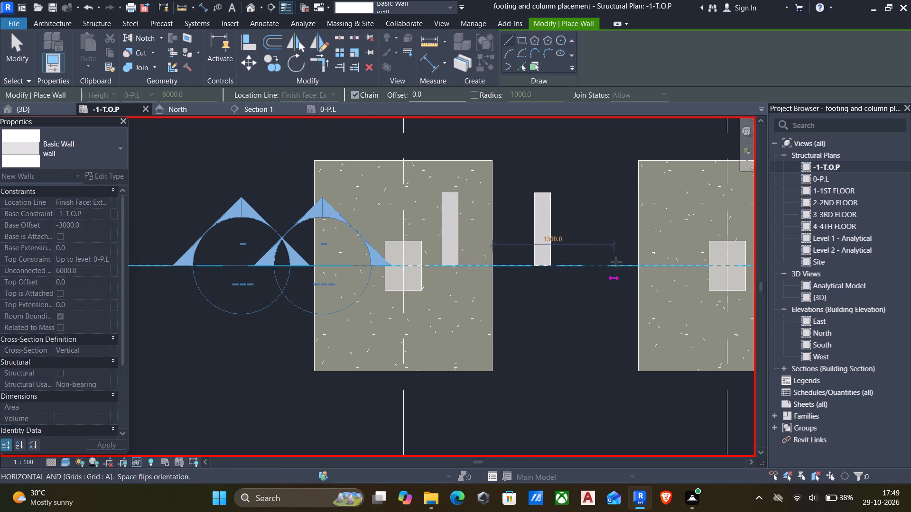
click(637, 262)
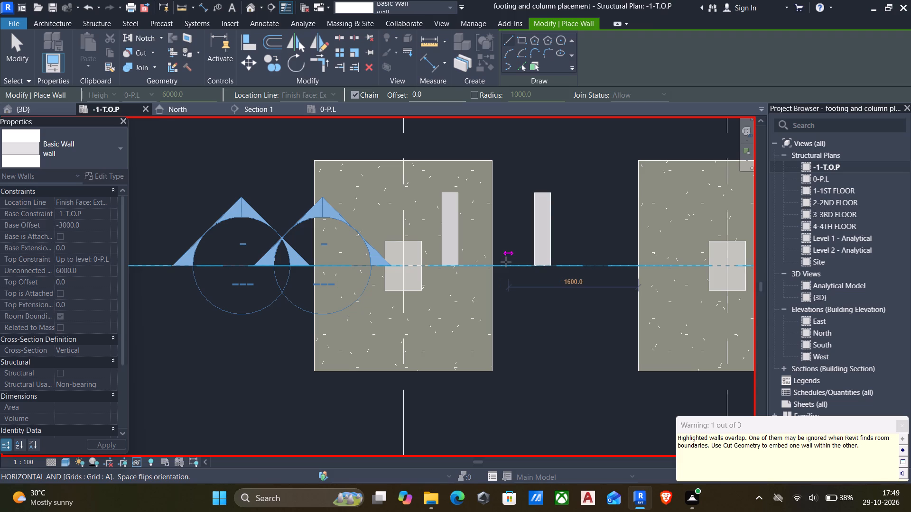
key(Escape)
Open the 0-P.L structural plan to check the area around grid A between grids 1 and 2.
double_click(808, 178)
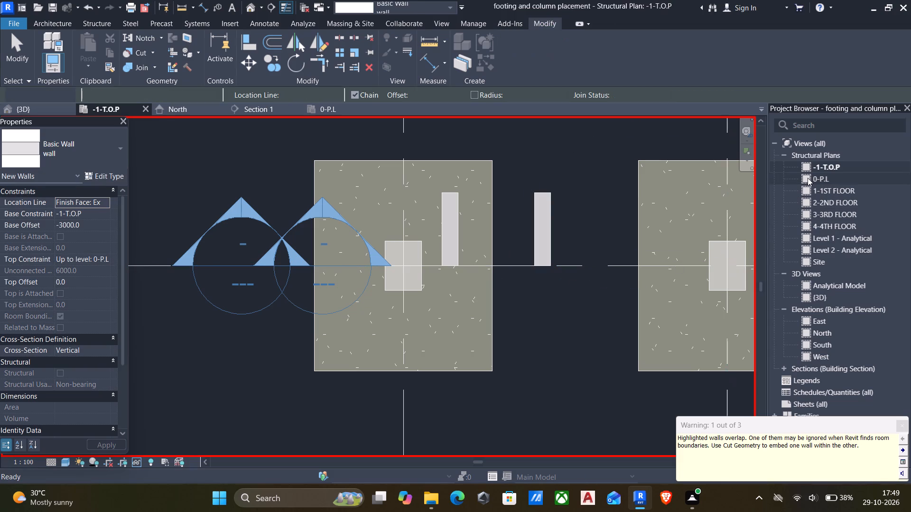
scroll(533, 242, down, 6)
key(Escape)
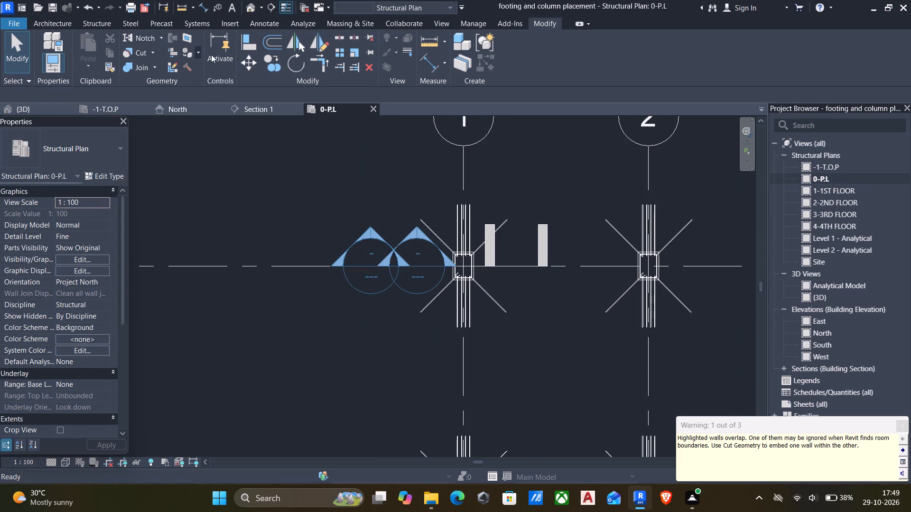
Open the default 3D view and examine the columns and footings for the newly drawn wall.
click(251, 9)
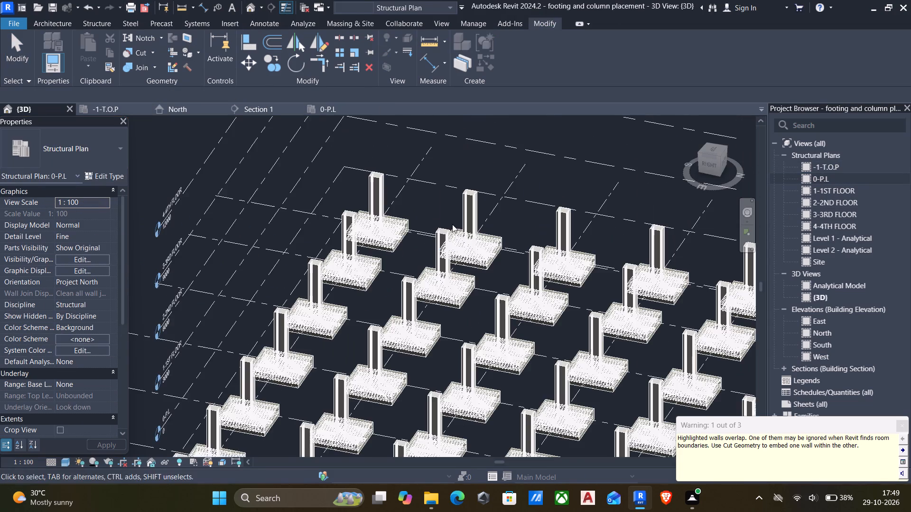
scroll(456, 230, down, 1)
scroll(416, 229, up, 5)
key(Escape)
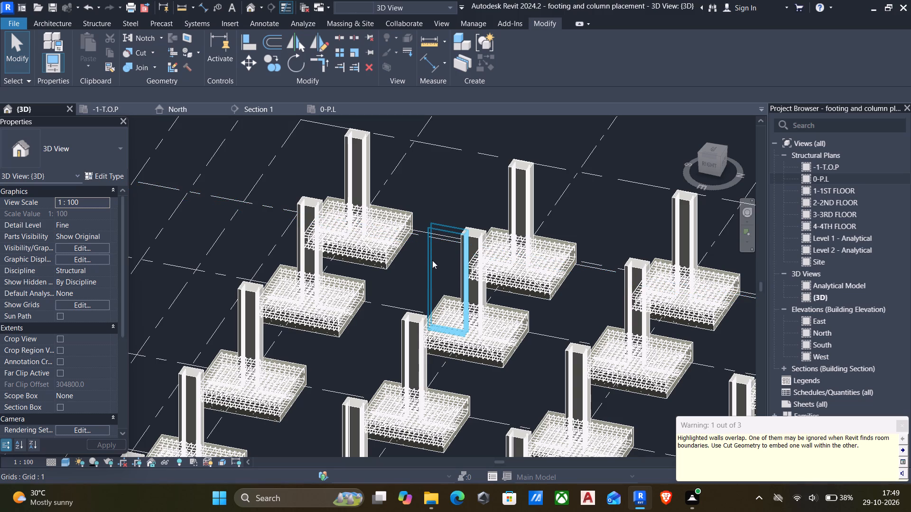
scroll(418, 280, down, 5)
middle_drag(300, 351, 291, 239)
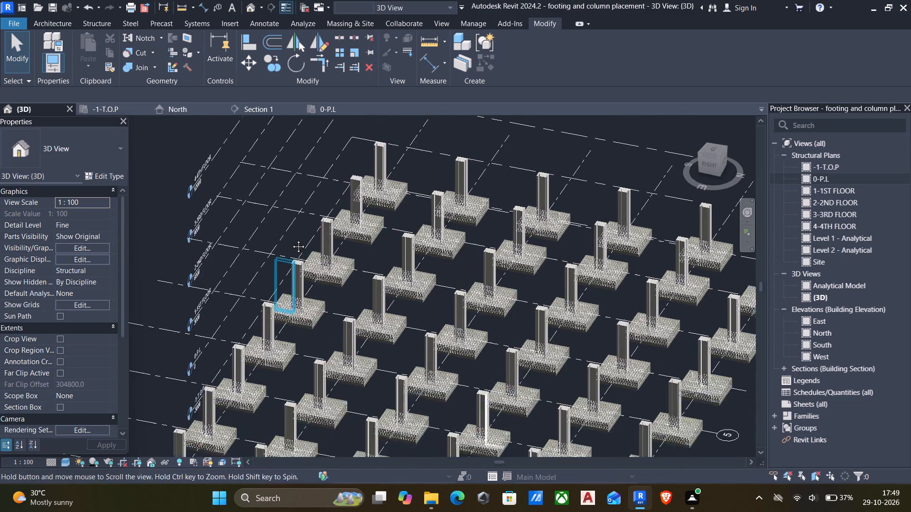
middle_drag(291, 239, 291, 239)
Set the 3D view's detail level to Fine and its visual style to Shaded.
click(49, 464)
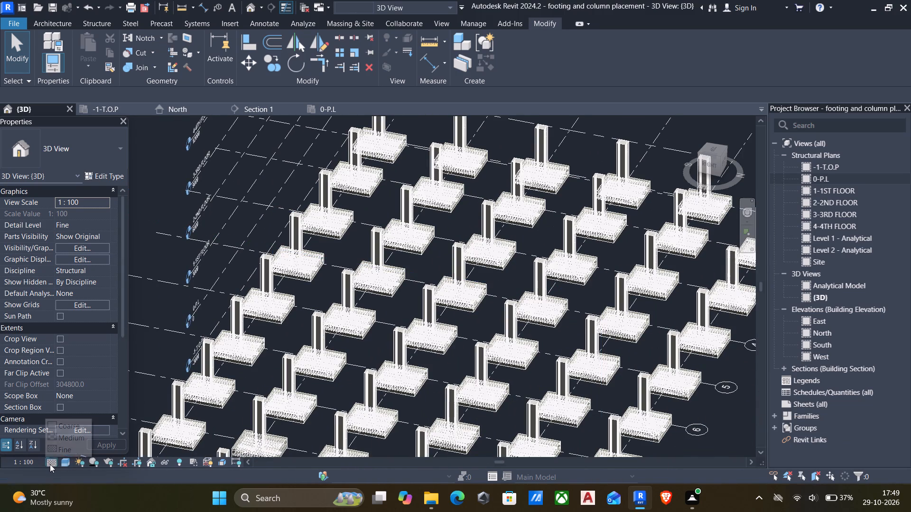
click(54, 450)
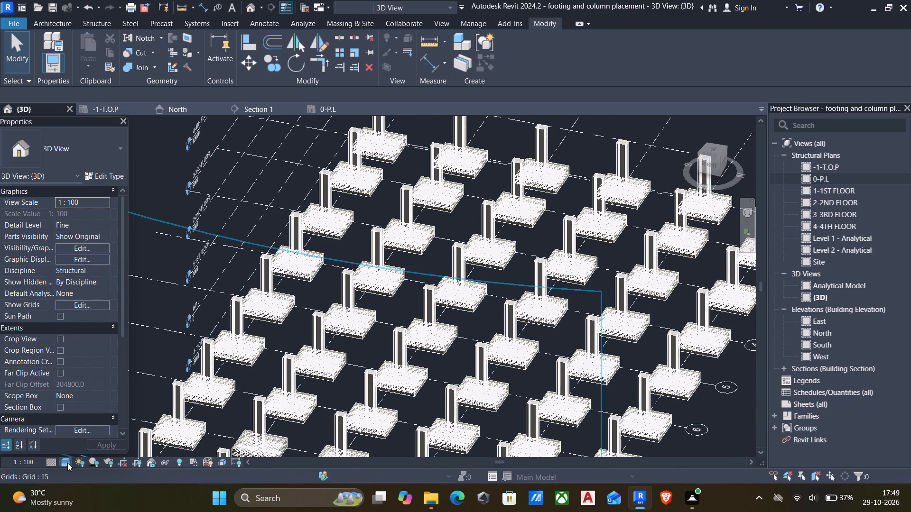
click(66, 462)
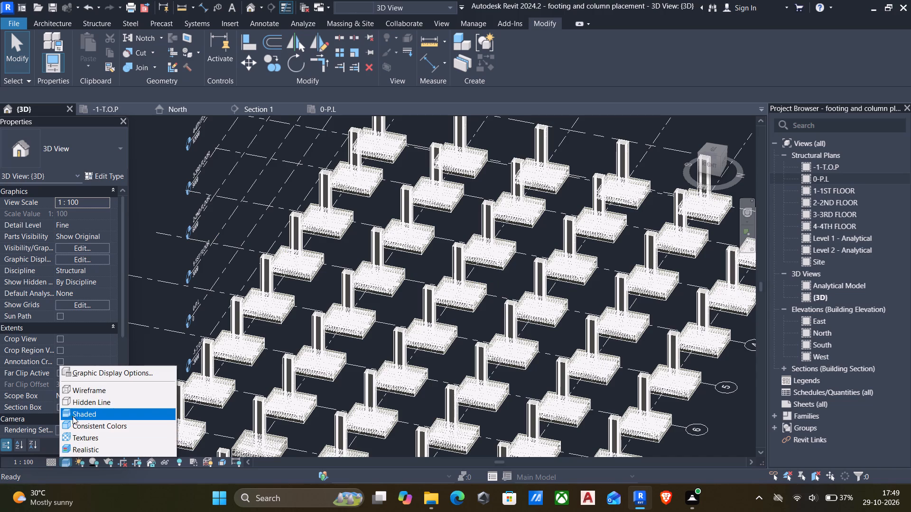
click(70, 412)
Examine the footings and columns in the 3D view from several angles for the newly drawn wall.
scroll(346, 283, down, 5)
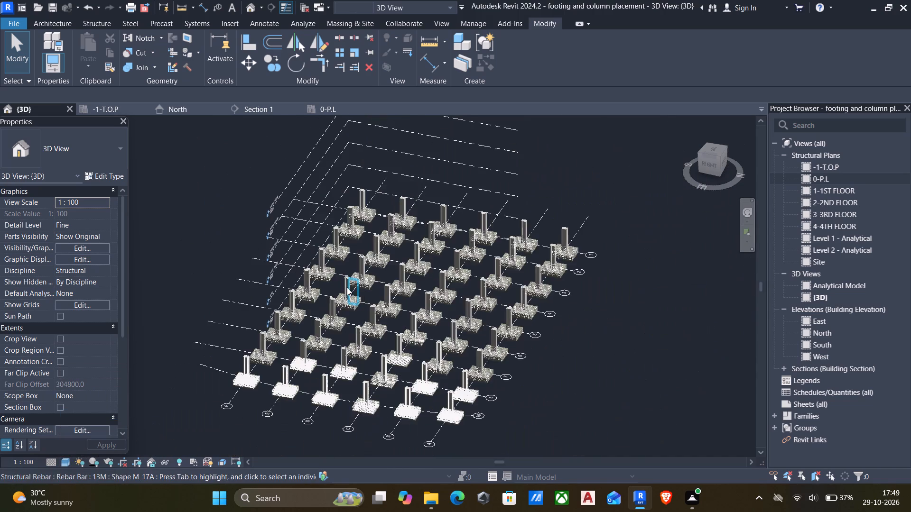
shift+middle_drag(347, 287, 316, 237)
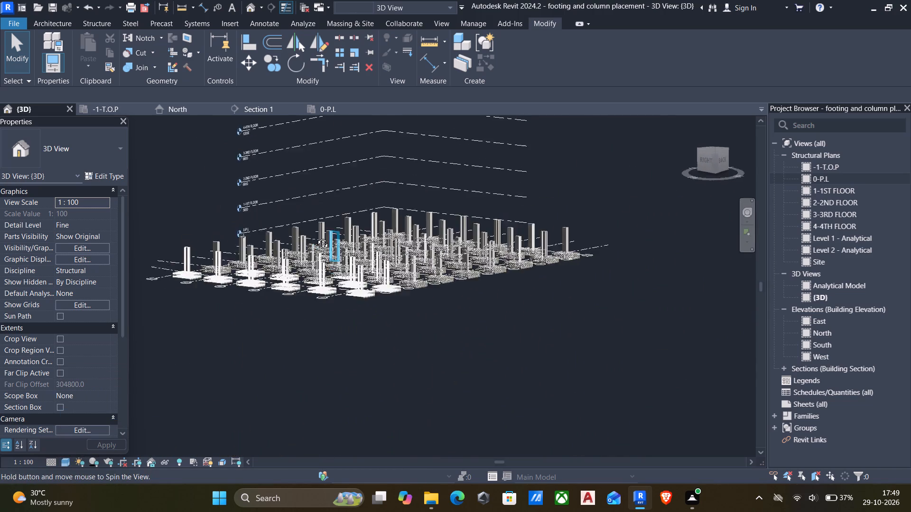
shift+middle_drag(316, 237, 689, 510)
middle_drag(674, 394, 394, 410)
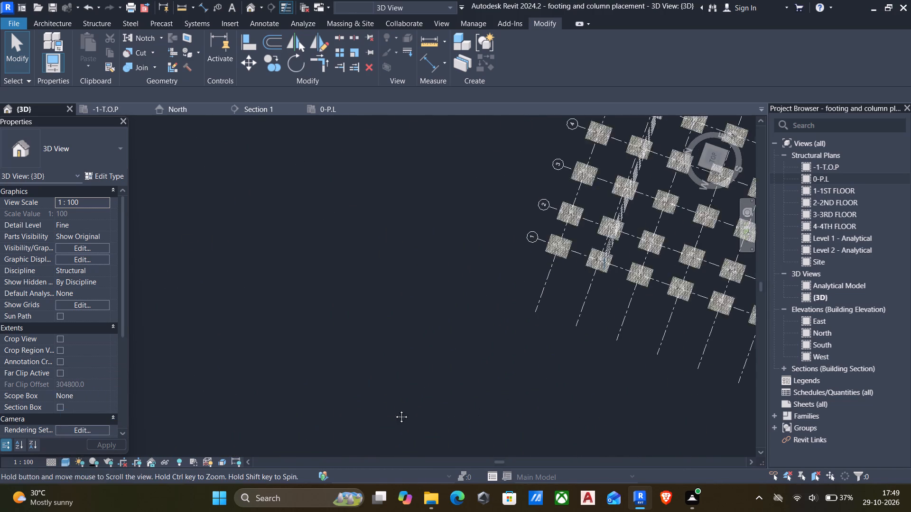
middle_drag(394, 410, 351, 416)
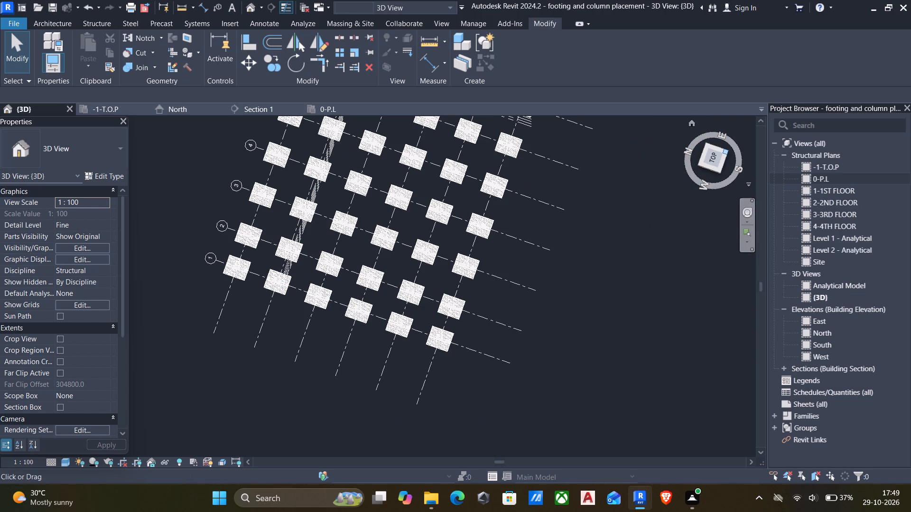
click(727, 152)
scroll(466, 302, up, 5)
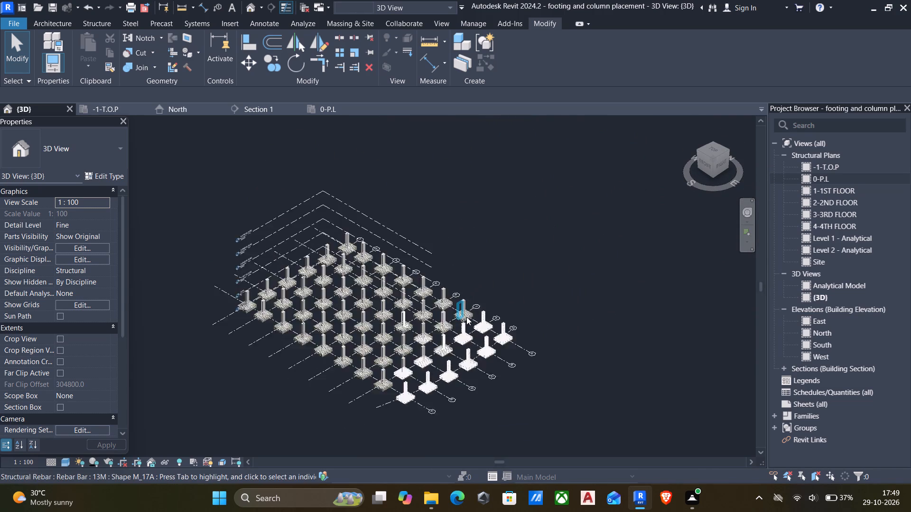
scroll(415, 282, up, 5)
middle_drag(441, 347, 512, 260)
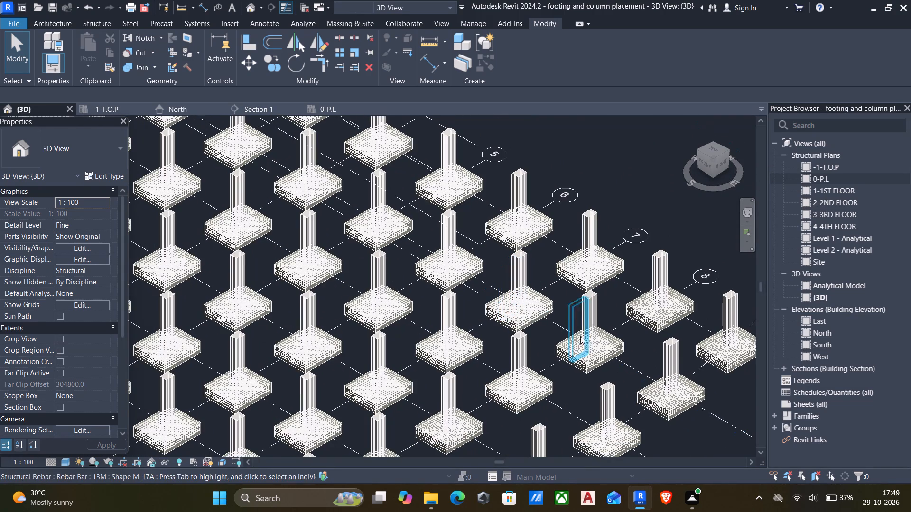
scroll(588, 346, down, 3)
middle_drag(384, 182, 489, 292)
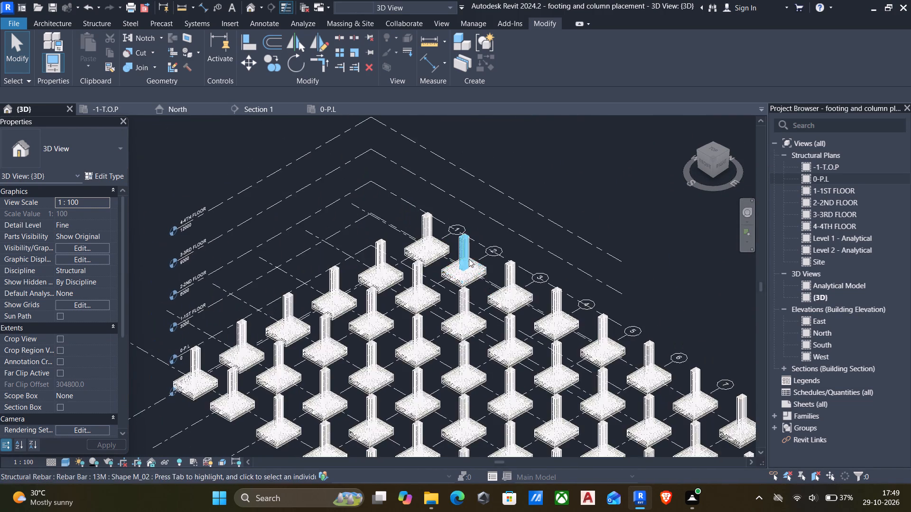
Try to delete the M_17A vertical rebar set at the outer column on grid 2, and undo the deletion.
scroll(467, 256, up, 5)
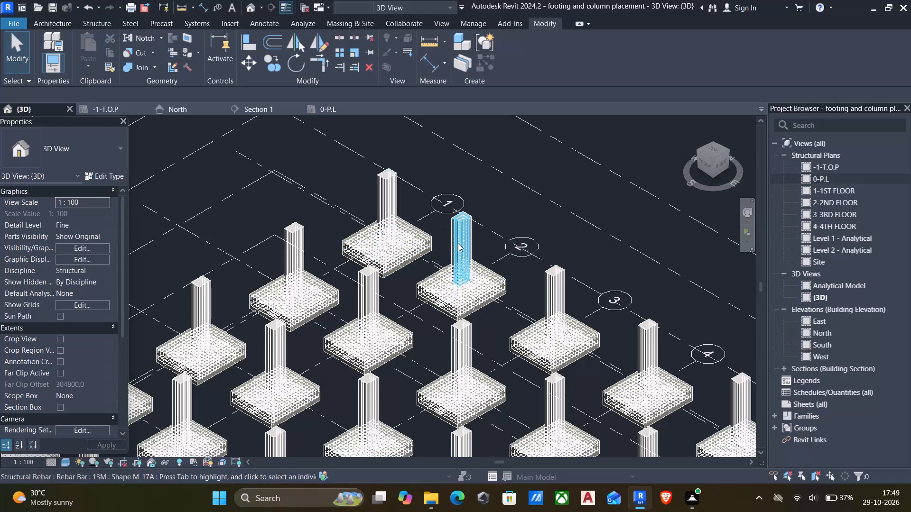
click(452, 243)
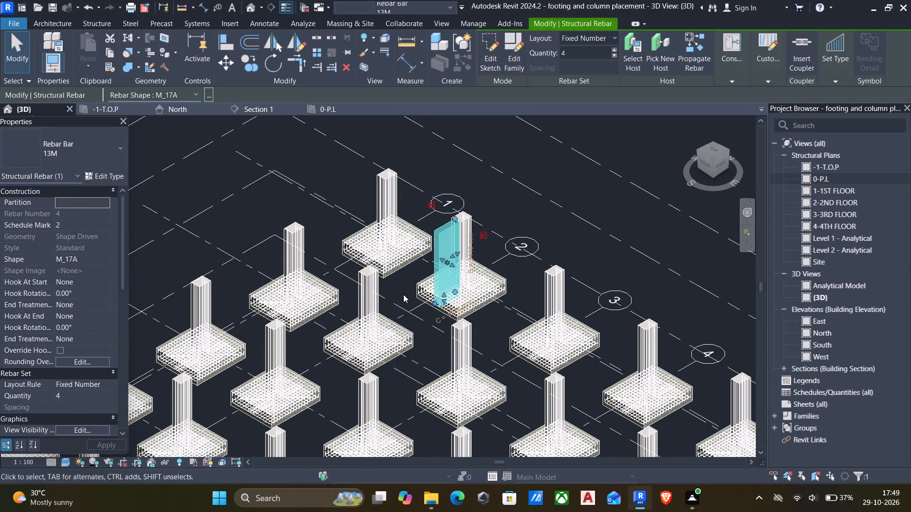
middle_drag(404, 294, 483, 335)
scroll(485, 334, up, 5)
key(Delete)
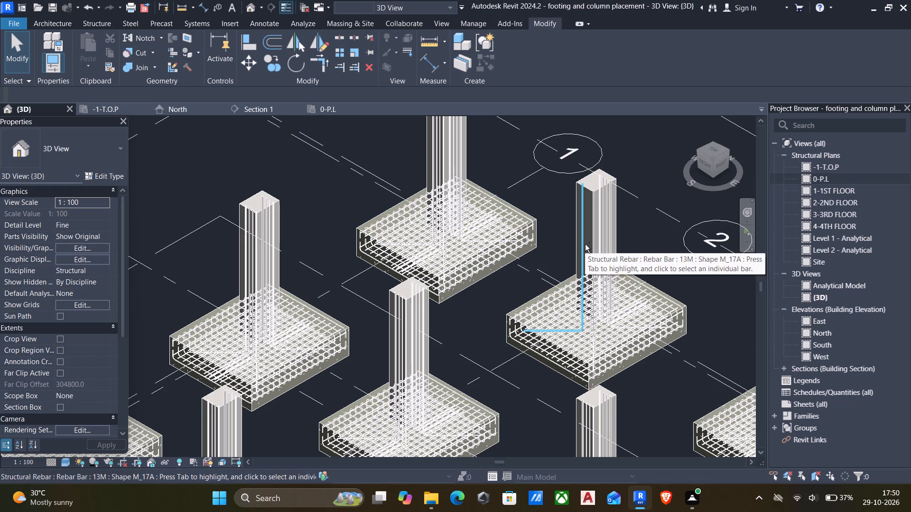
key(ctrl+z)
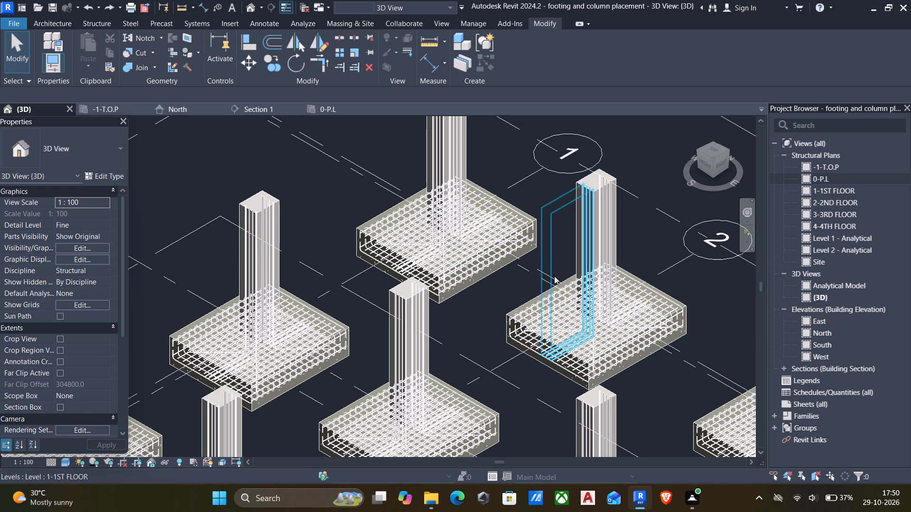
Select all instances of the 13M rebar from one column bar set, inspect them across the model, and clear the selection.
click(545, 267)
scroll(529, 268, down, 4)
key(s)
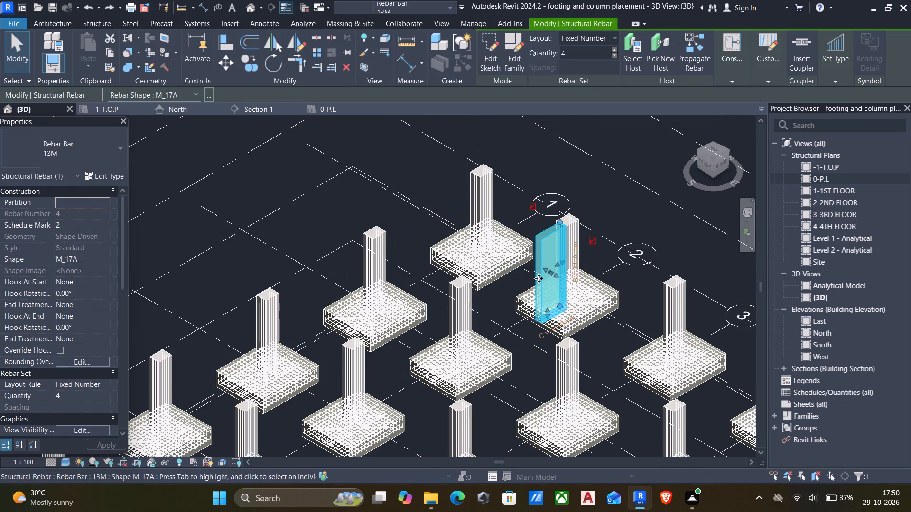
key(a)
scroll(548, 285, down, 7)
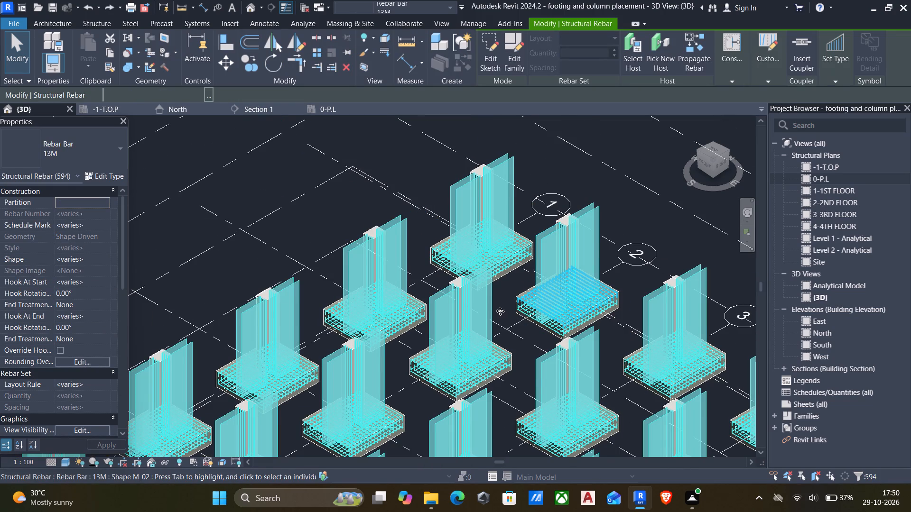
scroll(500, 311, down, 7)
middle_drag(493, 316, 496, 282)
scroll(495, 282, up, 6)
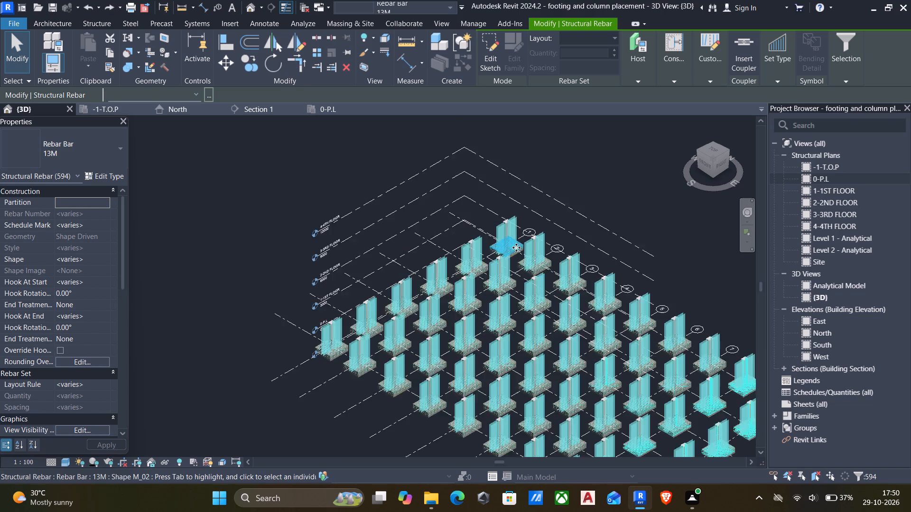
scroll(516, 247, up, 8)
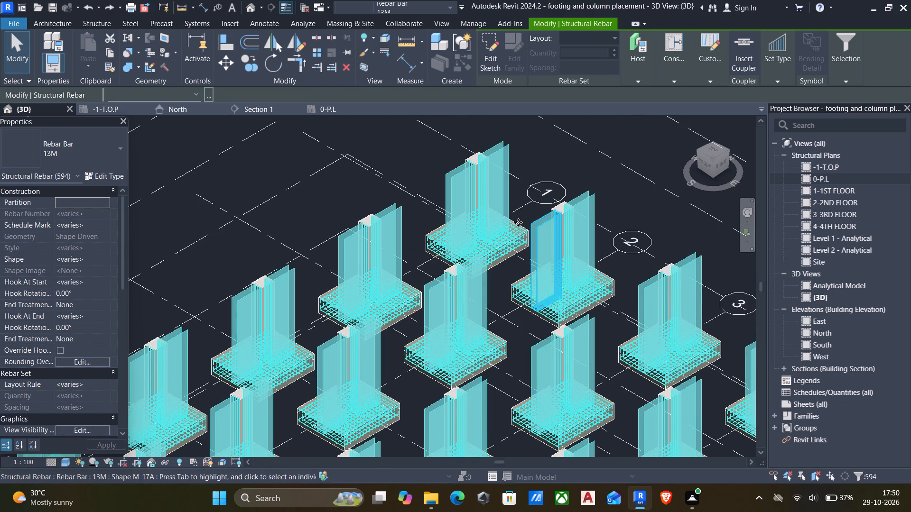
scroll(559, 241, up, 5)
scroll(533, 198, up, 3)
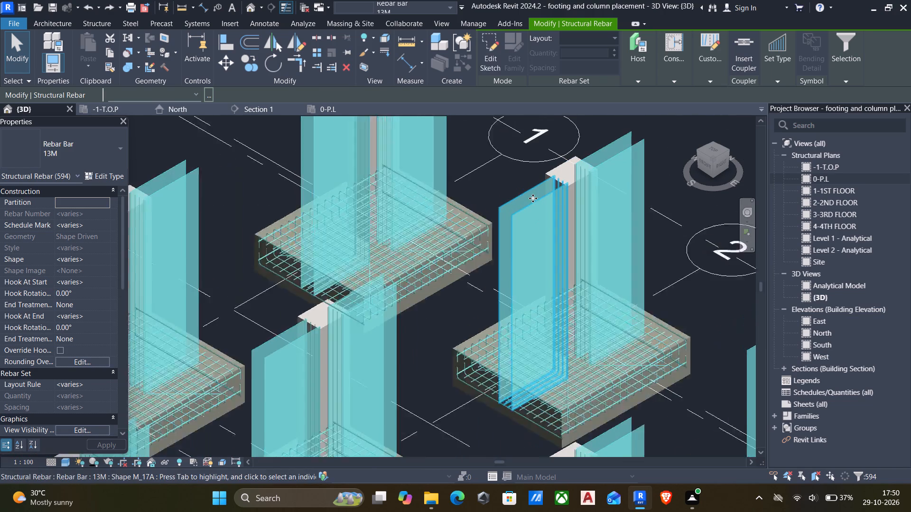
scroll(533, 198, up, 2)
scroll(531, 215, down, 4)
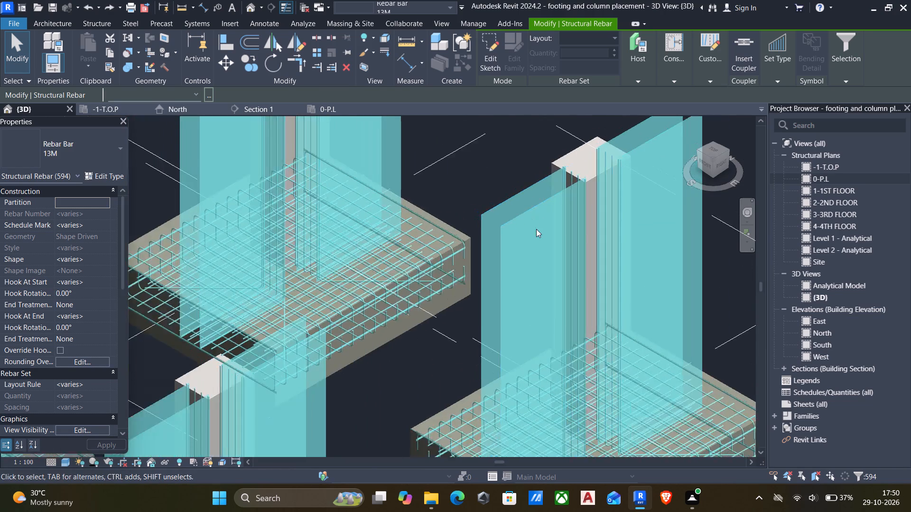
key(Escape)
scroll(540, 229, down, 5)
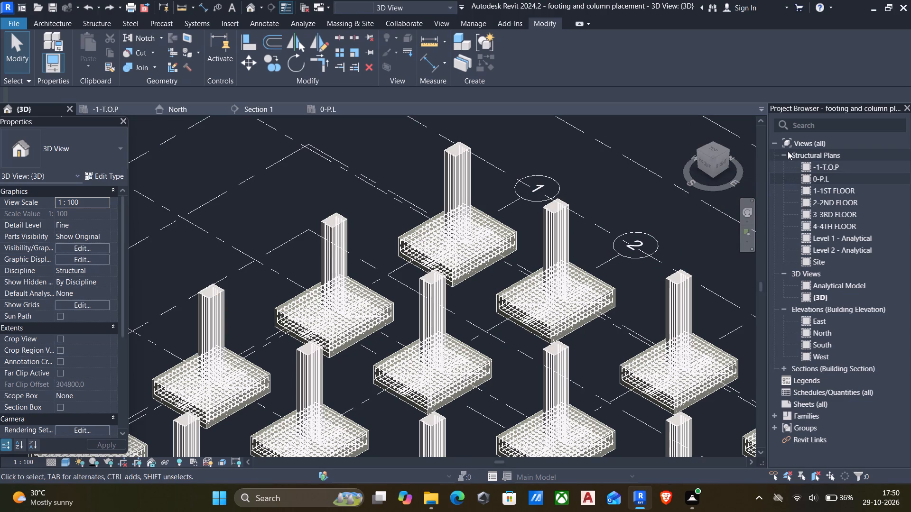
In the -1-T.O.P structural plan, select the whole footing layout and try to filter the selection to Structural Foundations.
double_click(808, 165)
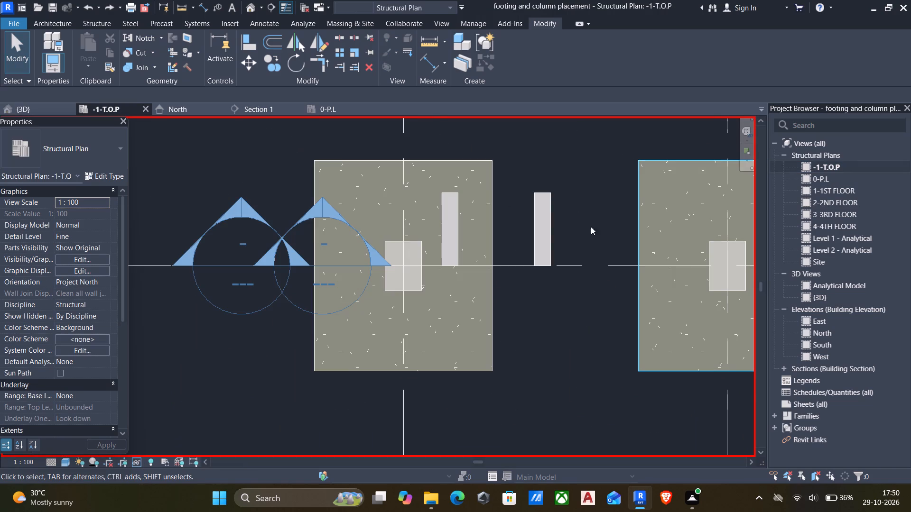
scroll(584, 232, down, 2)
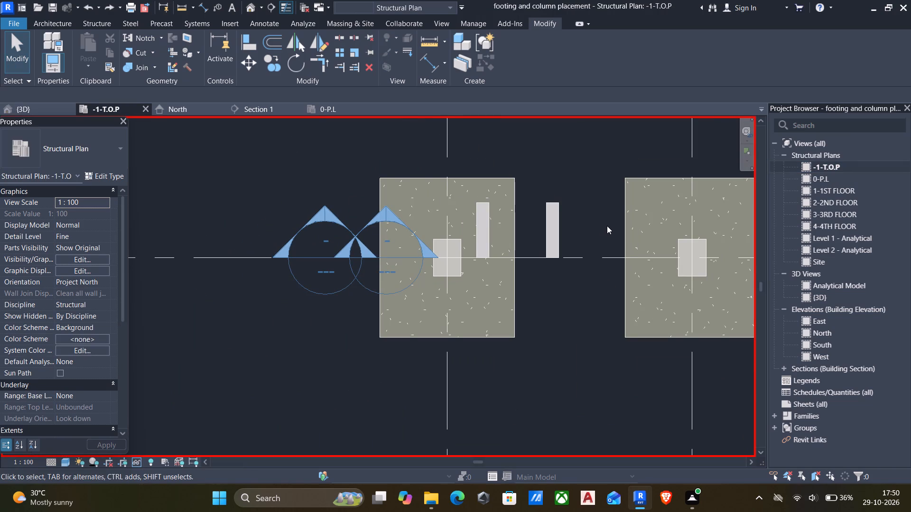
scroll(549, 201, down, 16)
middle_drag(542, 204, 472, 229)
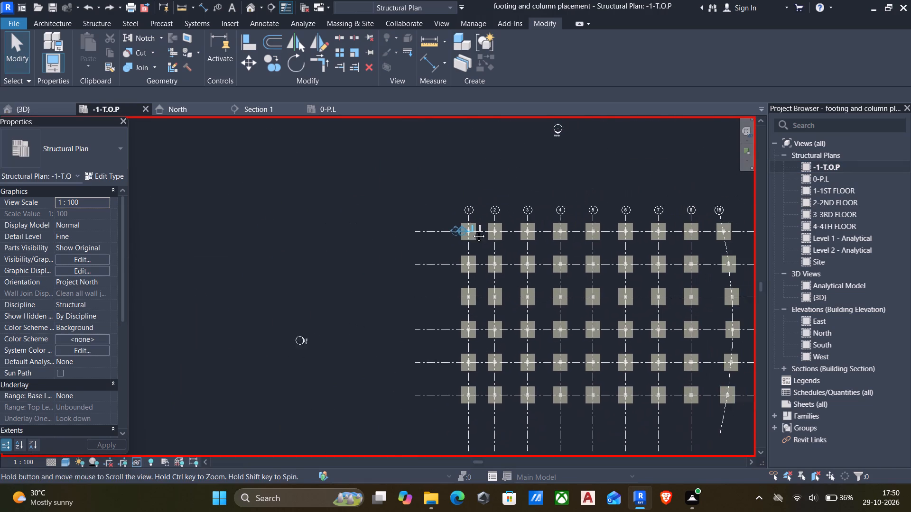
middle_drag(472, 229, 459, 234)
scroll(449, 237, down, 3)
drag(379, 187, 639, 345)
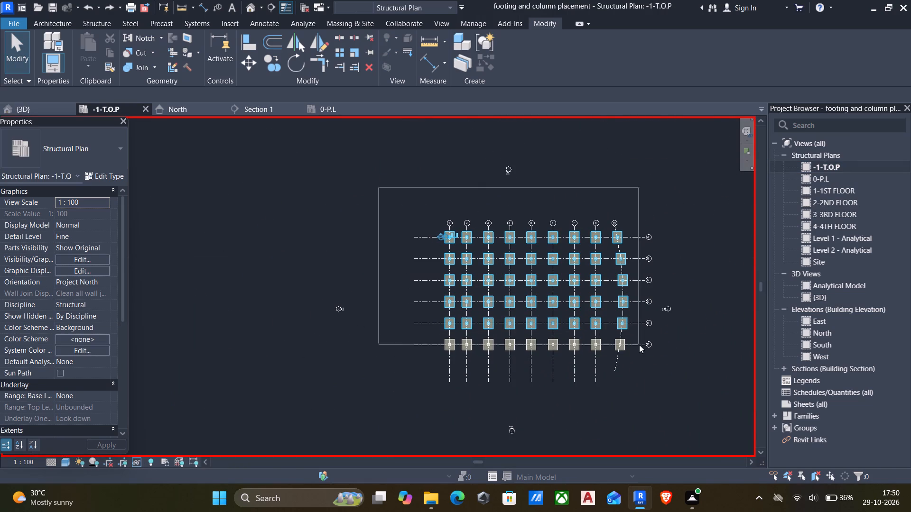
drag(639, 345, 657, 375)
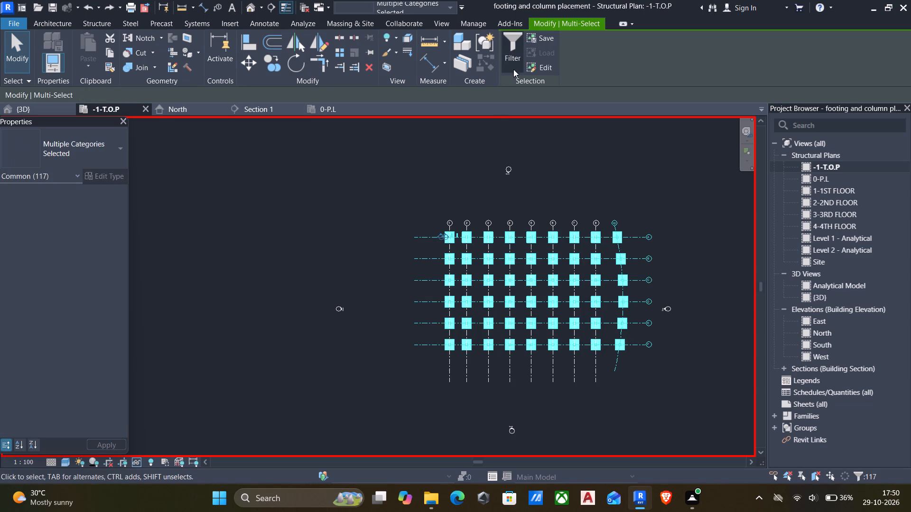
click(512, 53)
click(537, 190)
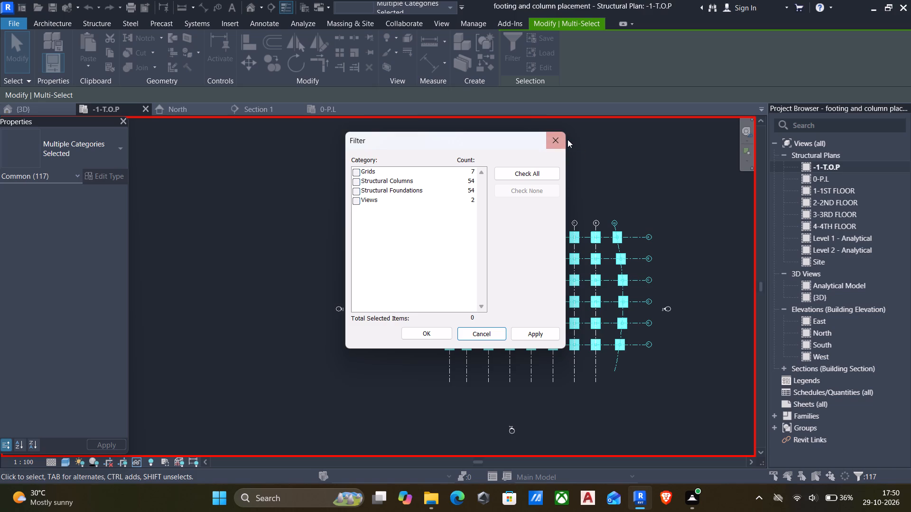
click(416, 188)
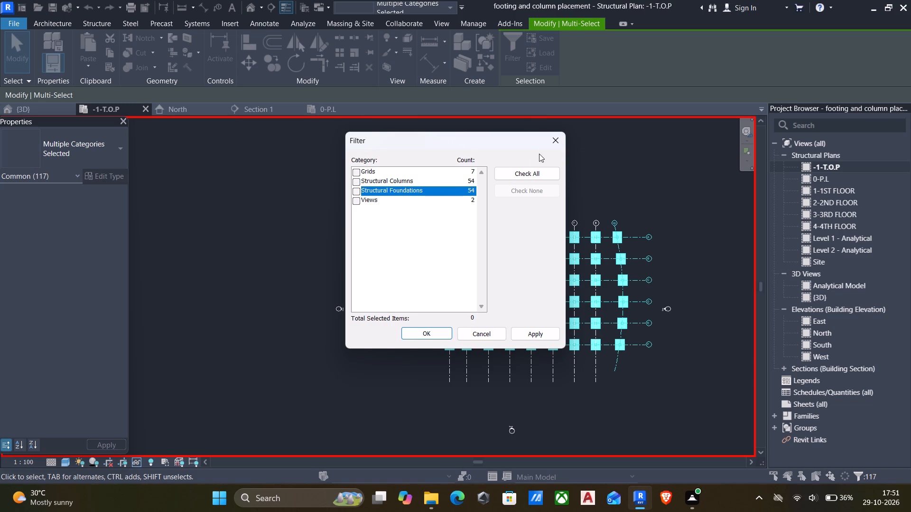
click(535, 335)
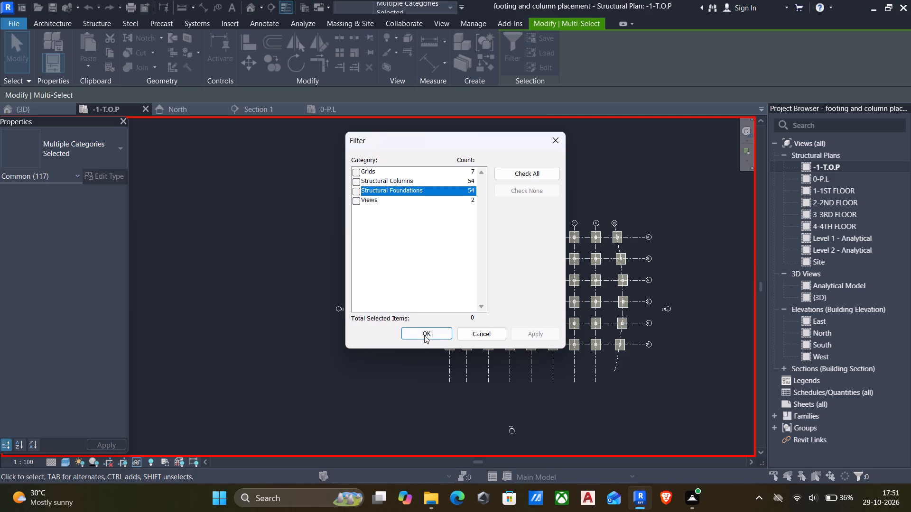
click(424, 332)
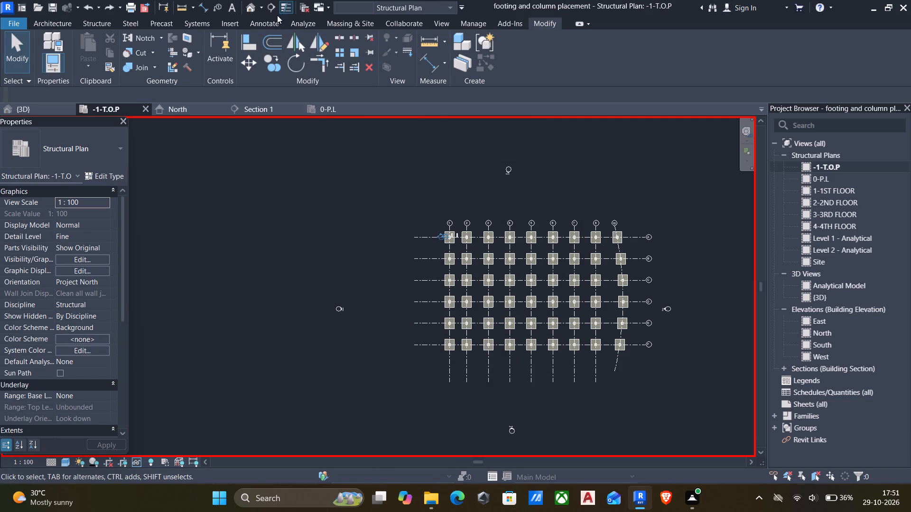
Return to the default 3D view and inspect the ties and vertical rebar of the corner column at grid 1.
click(251, 9)
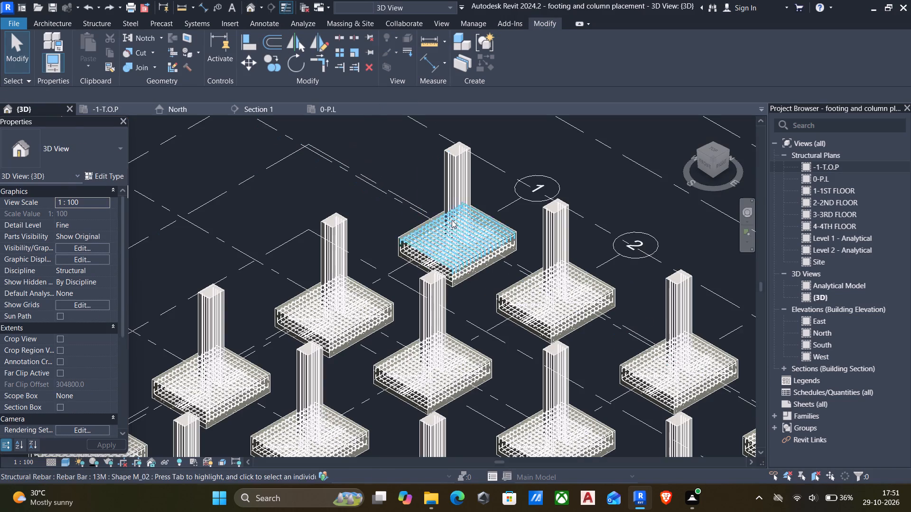
scroll(463, 149, up, 9)
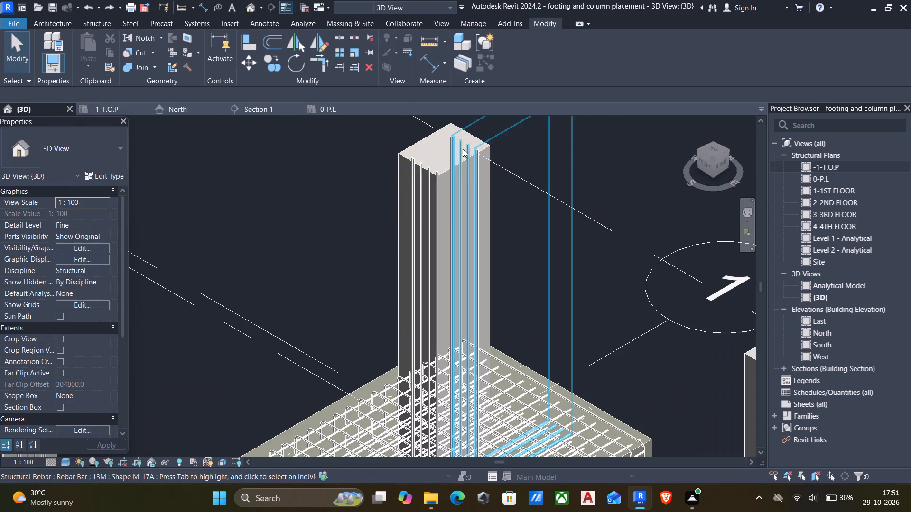
click(463, 165)
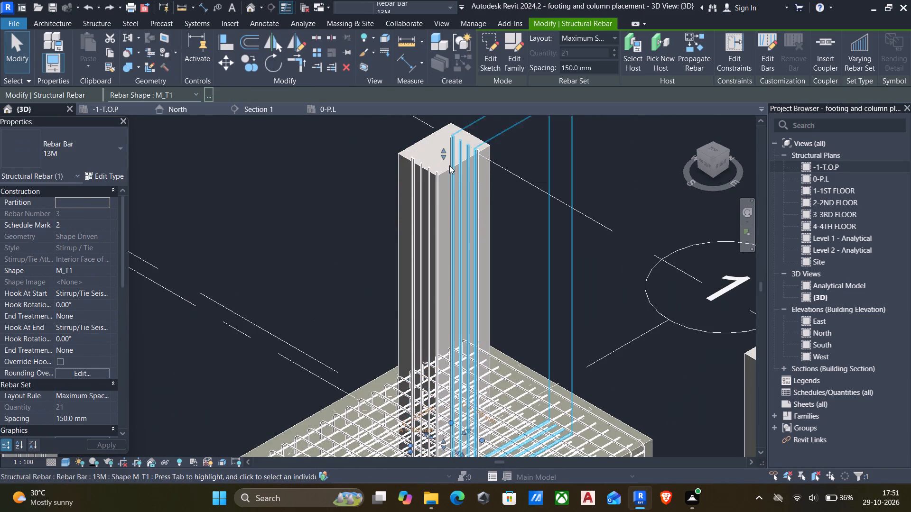
click(312, 161)
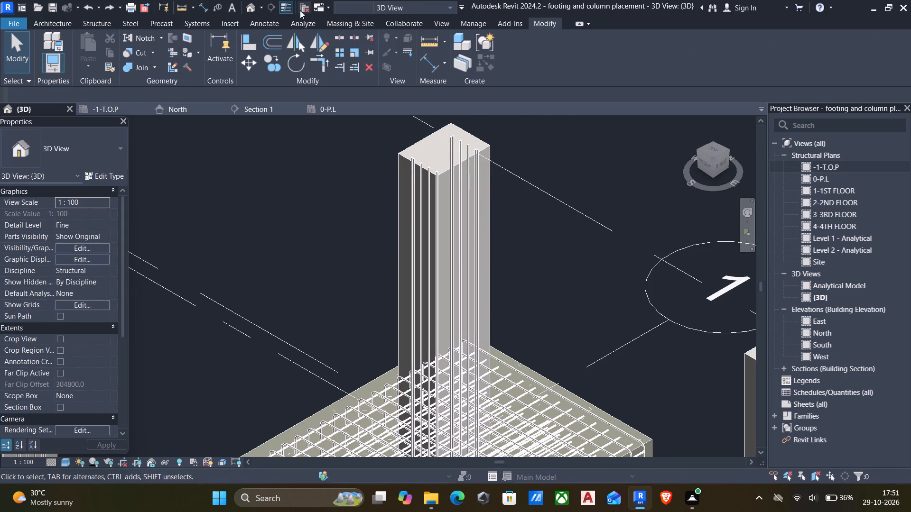
click(247, 8)
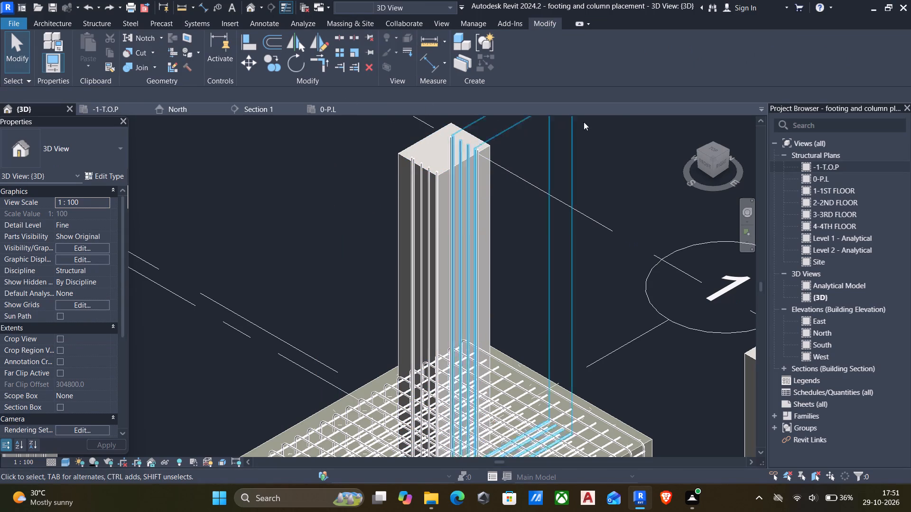
In the 0-P.L structural plan, select the whole layout, filter it to Structural Rebar only, and temporarily hide the rebar.
double_click(802, 177)
scroll(632, 214, down, 7)
scroll(516, 229, down, 3)
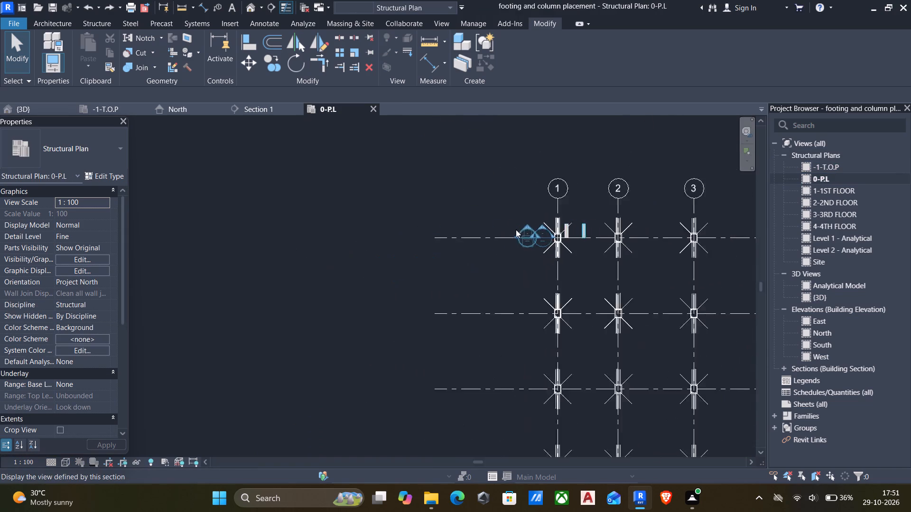
scroll(516, 229, down, 3)
middle_drag(514, 229, 406, 227)
scroll(385, 228, down, 4)
drag(371, 190, 617, 374)
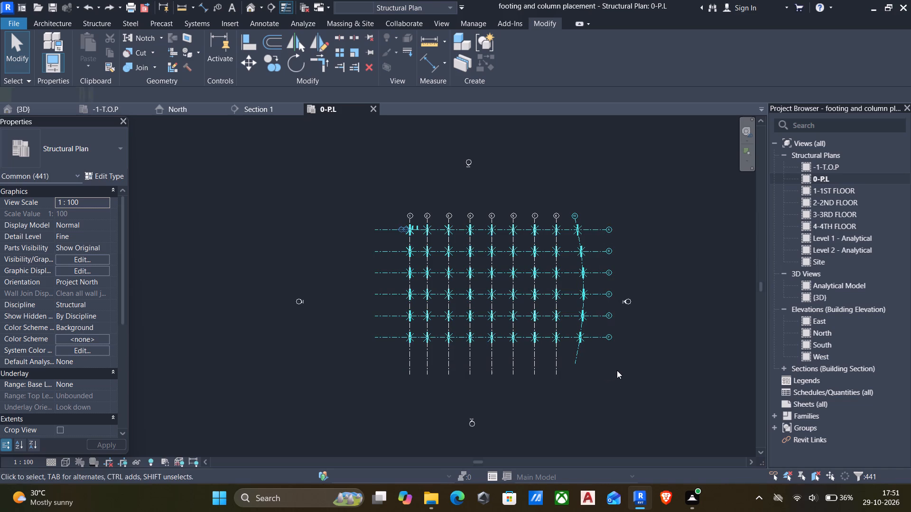
click(507, 45)
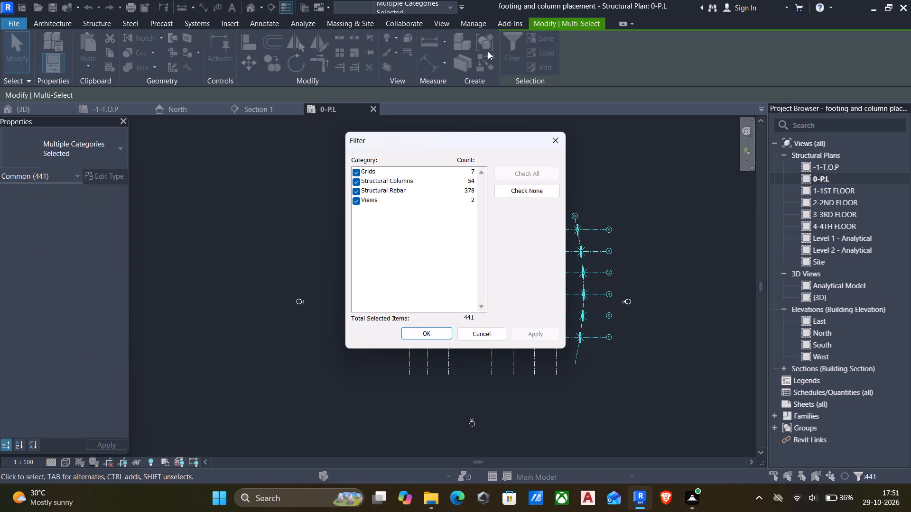
click(354, 189)
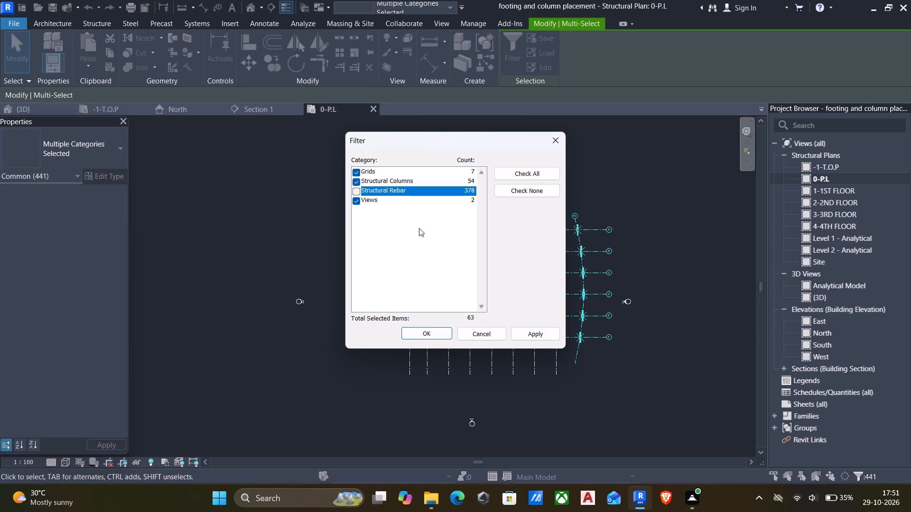
click(522, 184)
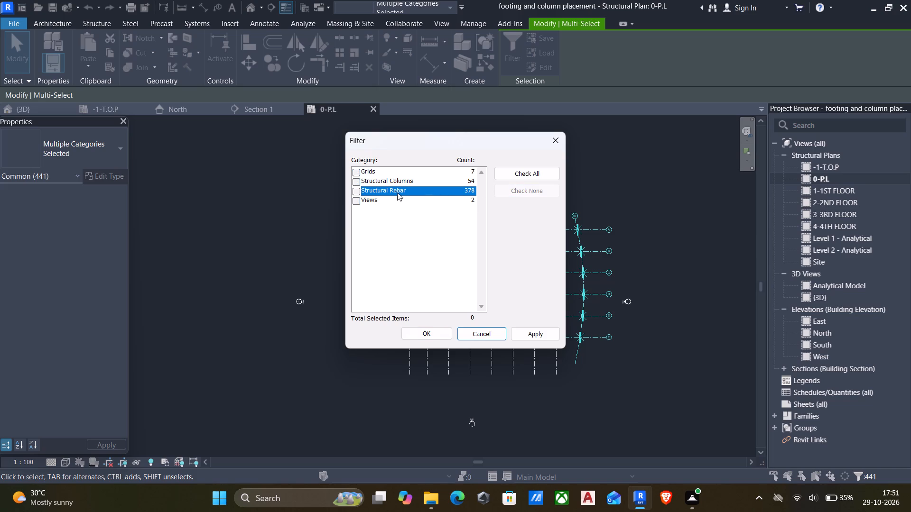
click(355, 189)
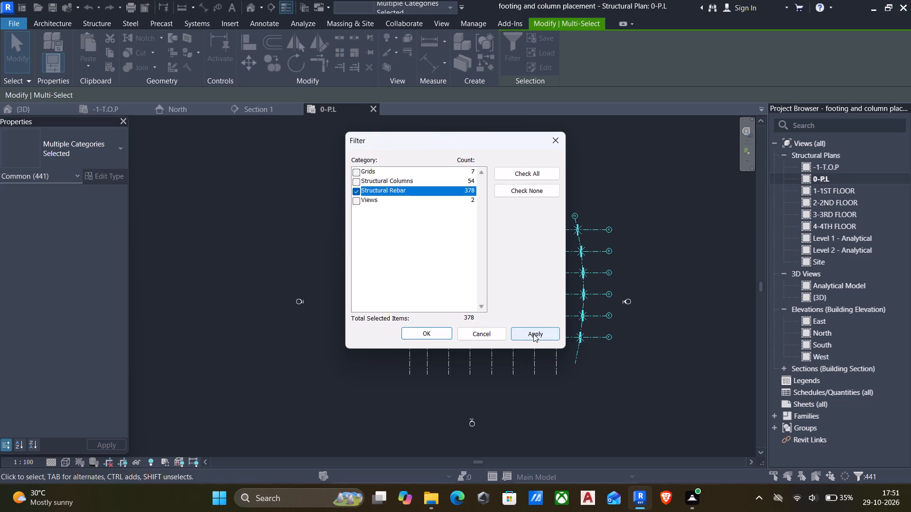
click(534, 334)
click(439, 334)
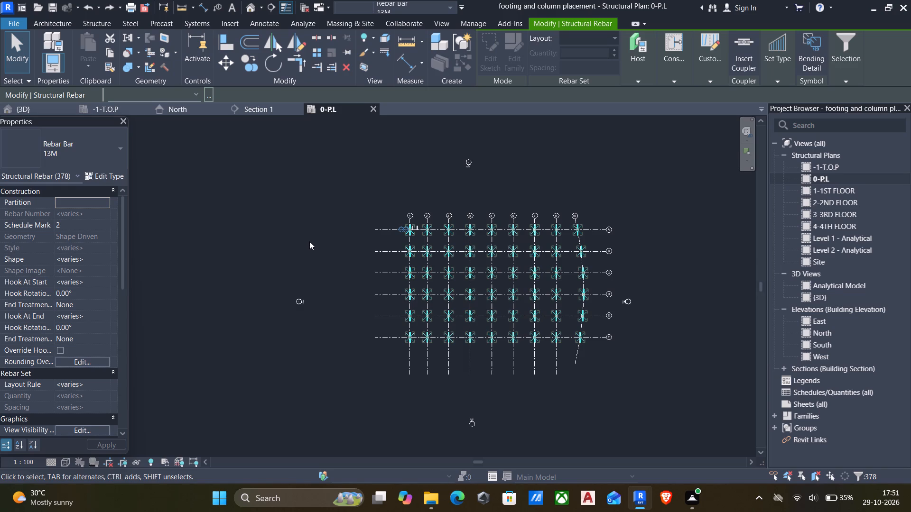
key(h)
key(h)
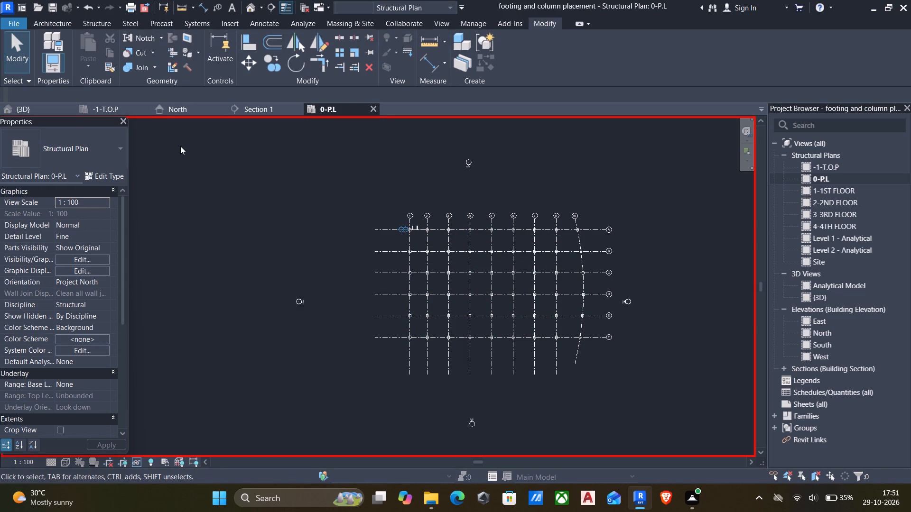
Draw a wall with its top level at 0-P.L along grid A, about 3495 mm long, between the columns at grids 1 and 2.
text(wa)
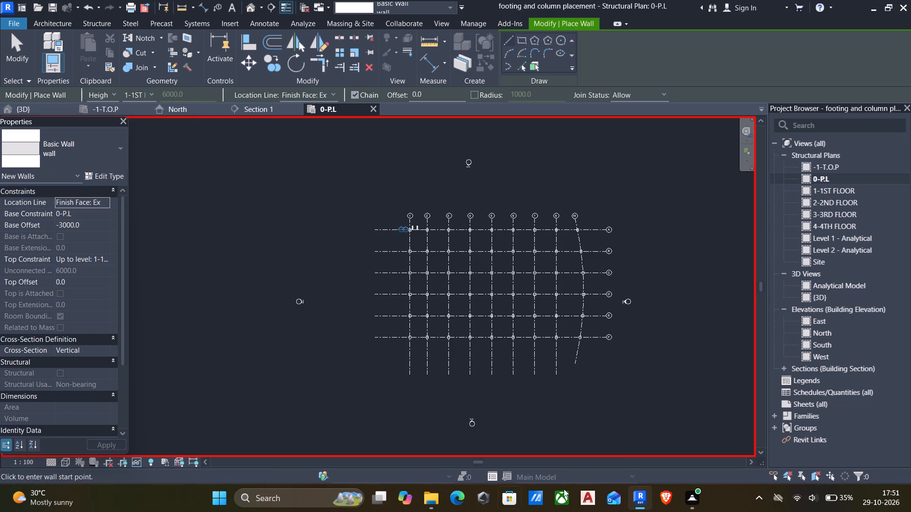
click(138, 94)
click(145, 116)
scroll(421, 242, up, 5)
scroll(416, 194, up, 6)
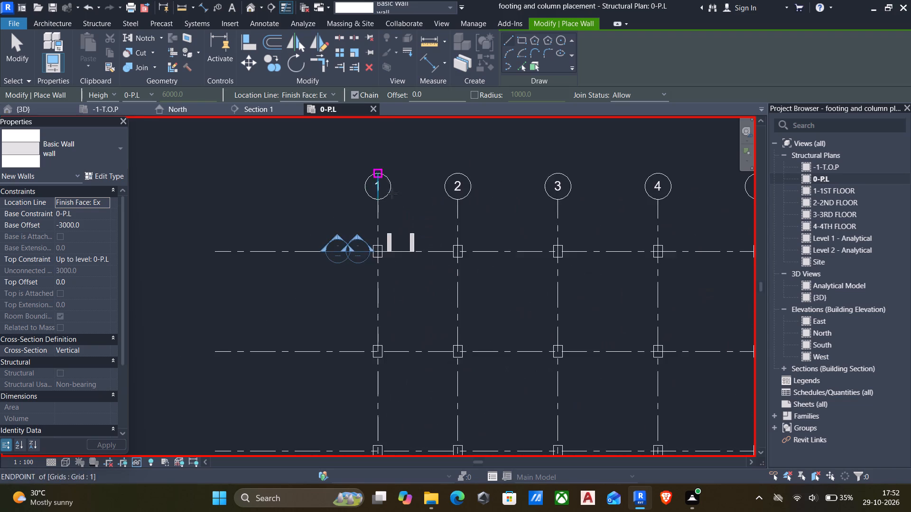
scroll(396, 202, up, 6)
scroll(364, 313, up, 6)
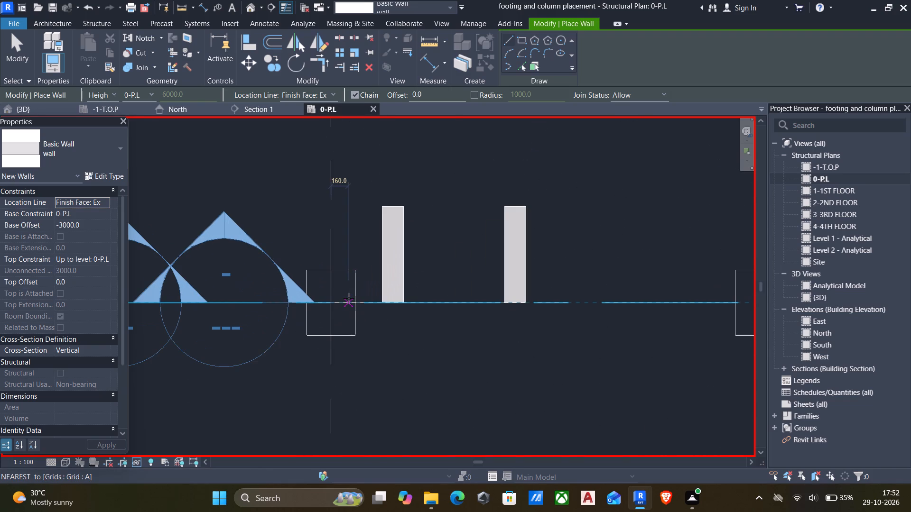
click(361, 300)
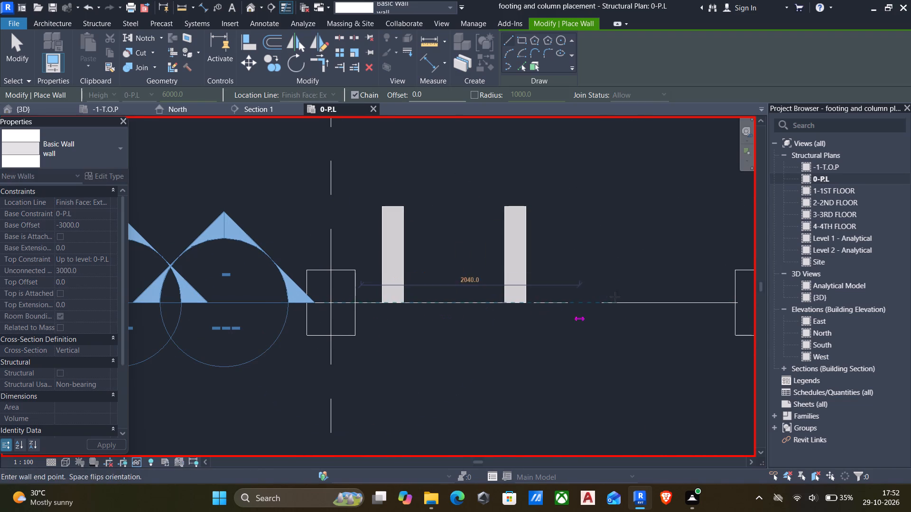
click(736, 301)
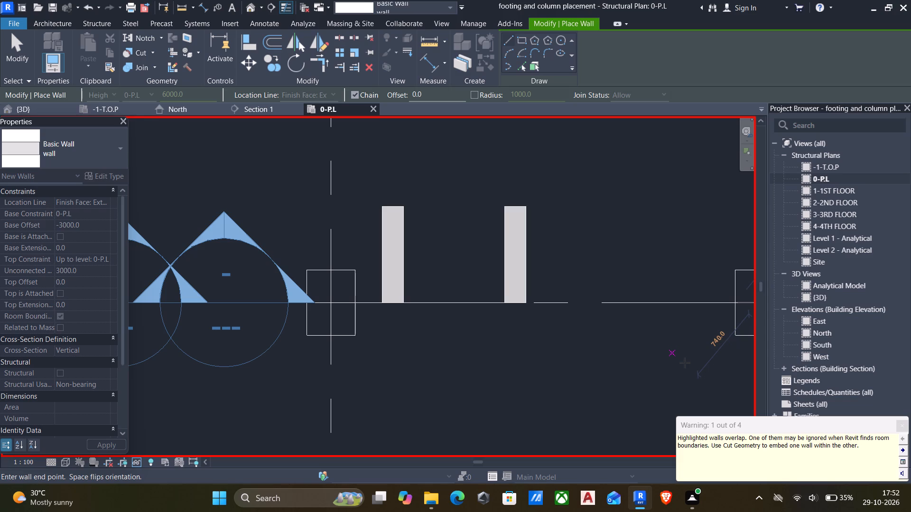
key(Escape)
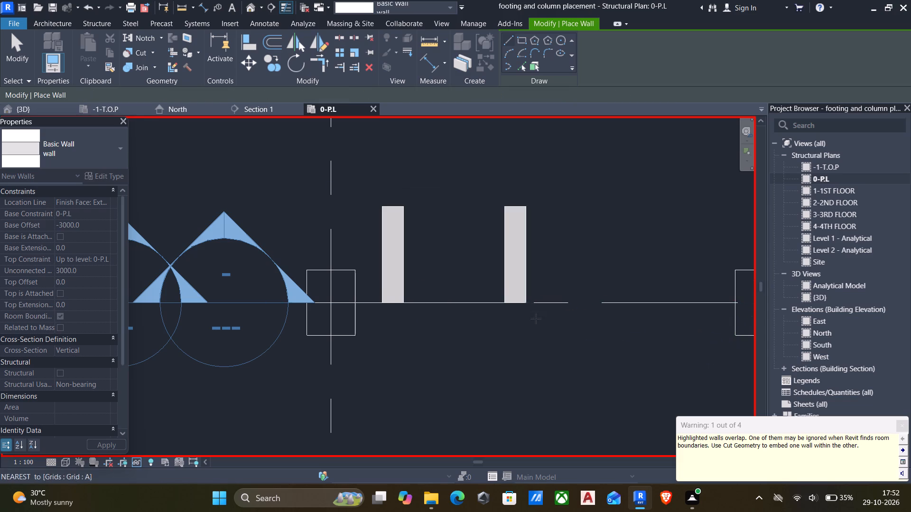
key(Escape)
click(549, 299)
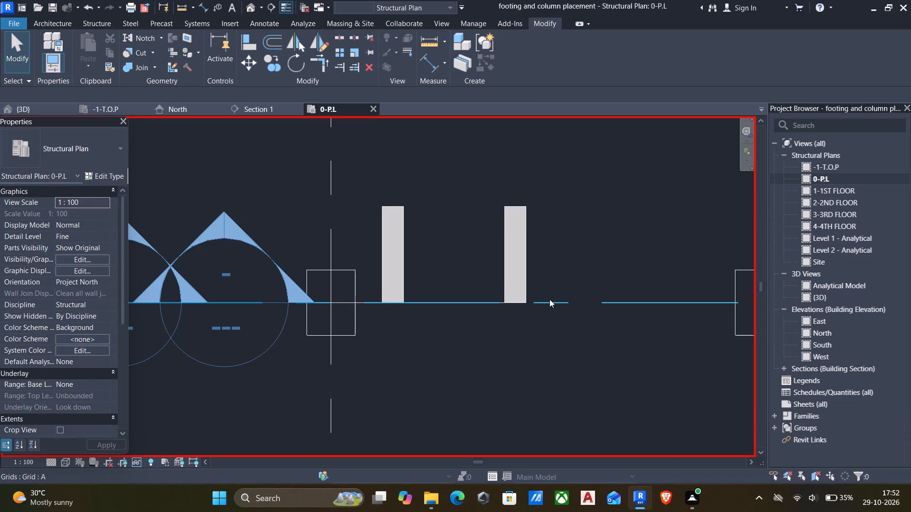
key(Escape)
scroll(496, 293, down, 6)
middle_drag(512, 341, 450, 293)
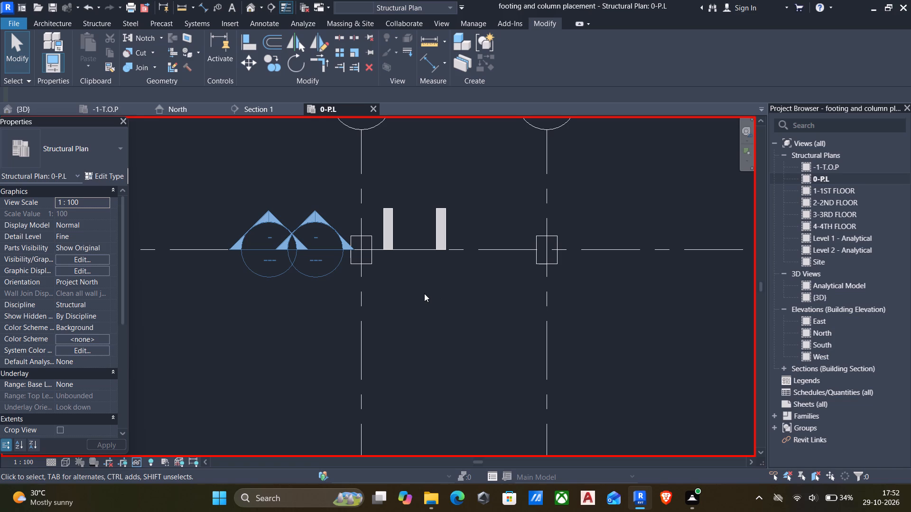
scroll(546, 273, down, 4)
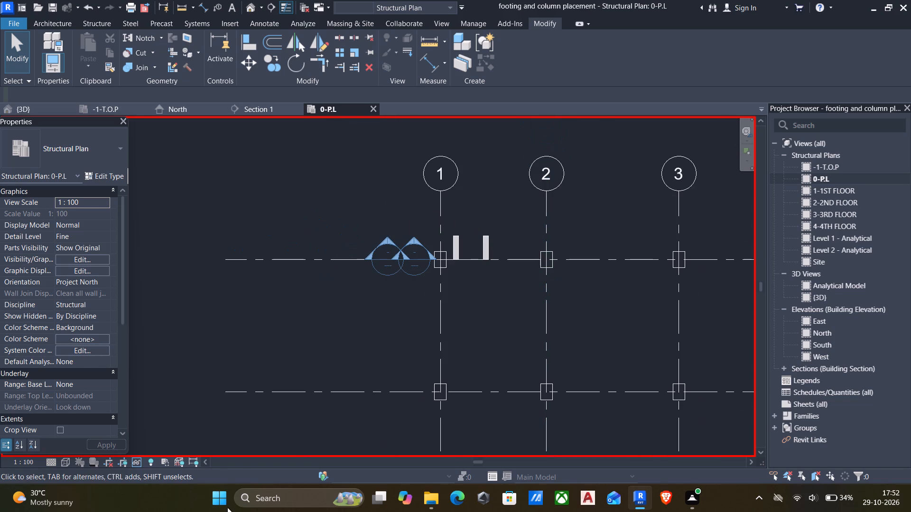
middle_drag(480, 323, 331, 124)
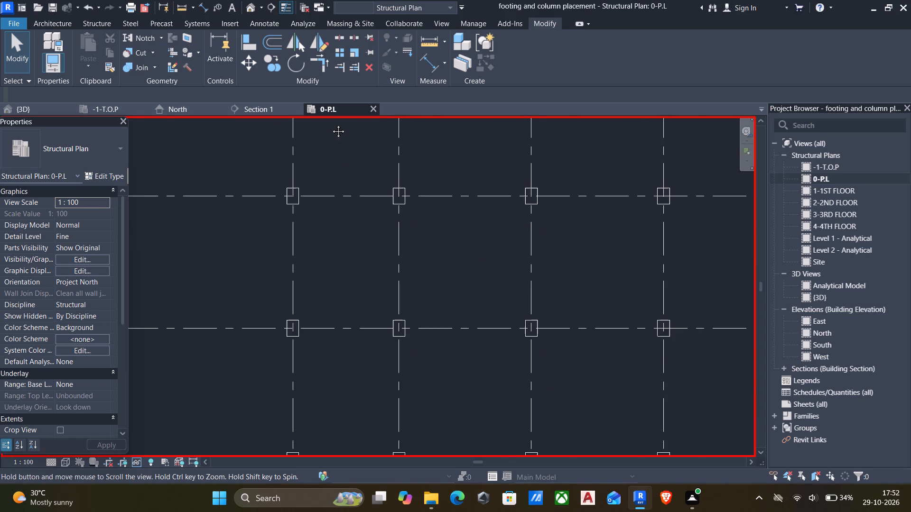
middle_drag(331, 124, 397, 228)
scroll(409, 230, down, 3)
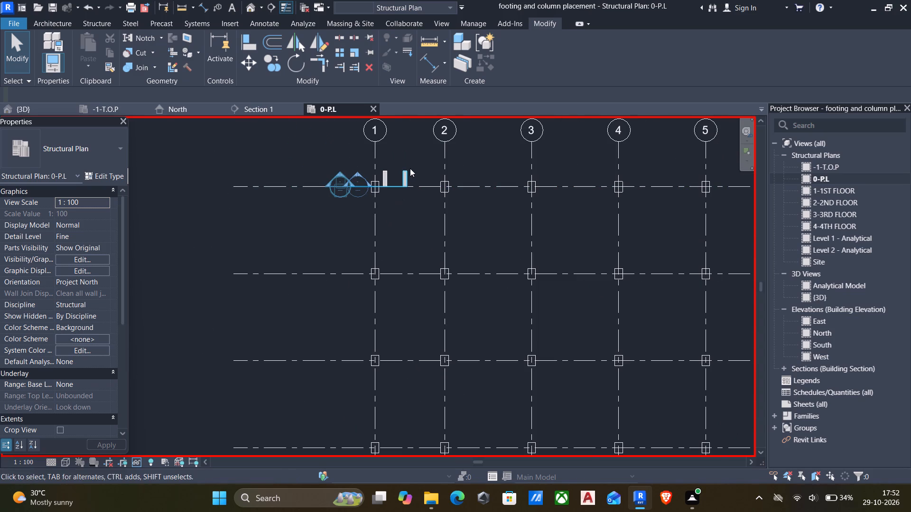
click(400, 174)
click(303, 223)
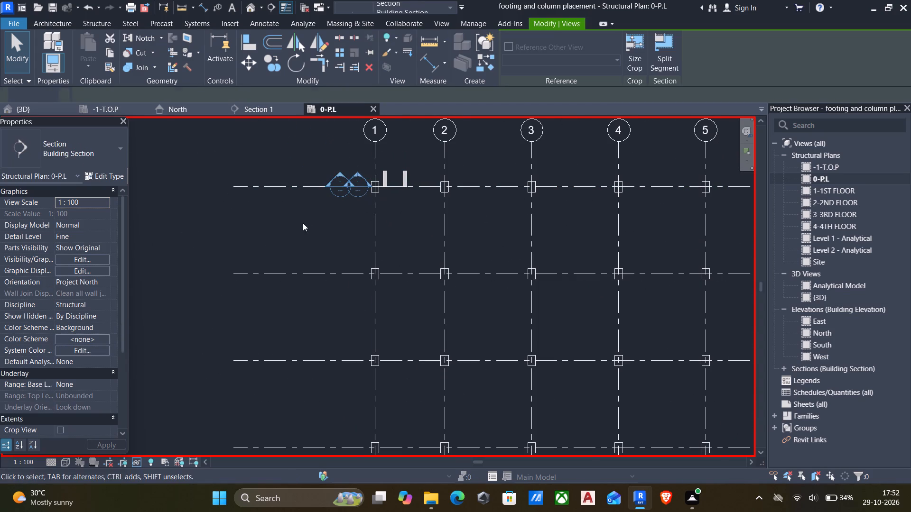
Draw another wall along grid A, about 3550 mm long, between the facing column sides at grids 1 and 2.
text(wa)
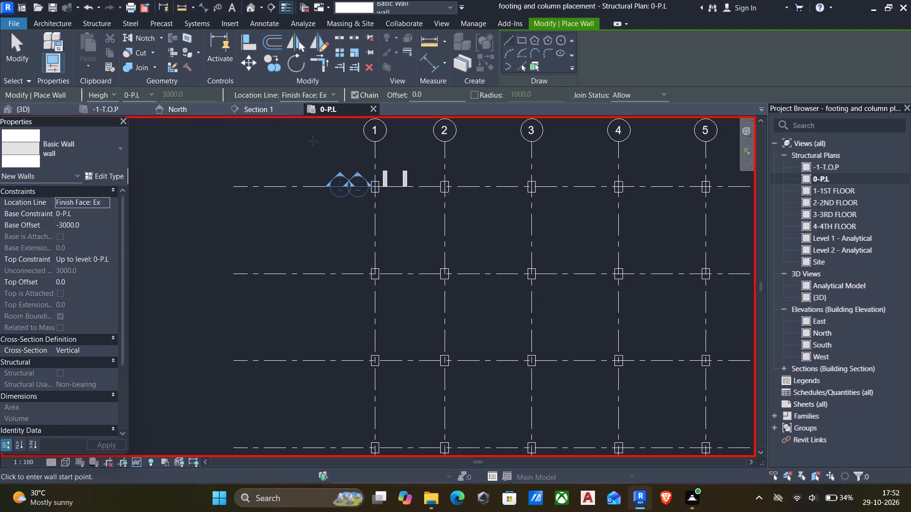
scroll(391, 184, up, 7)
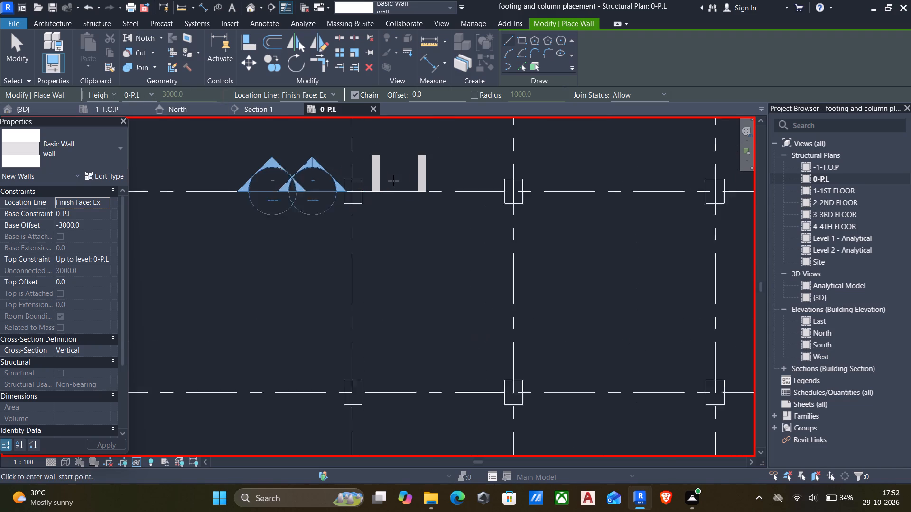
scroll(393, 181, up, 2)
click(347, 192)
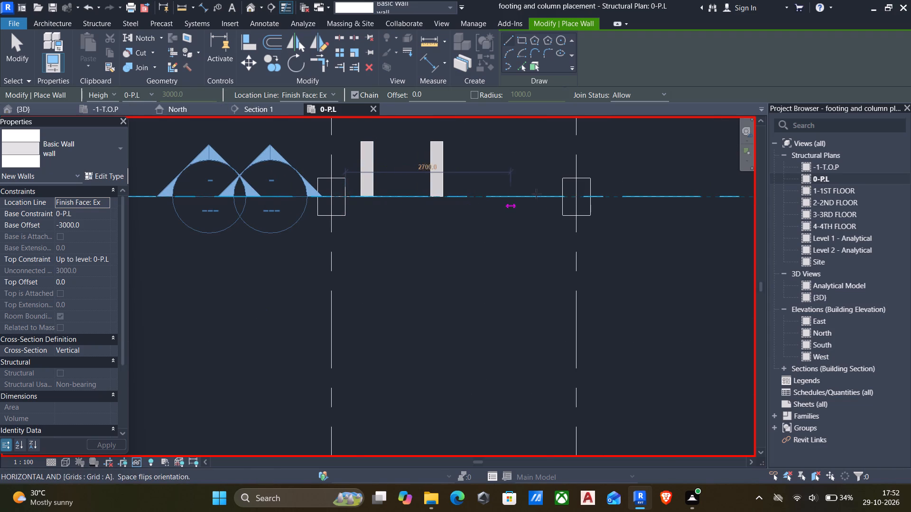
click(562, 192)
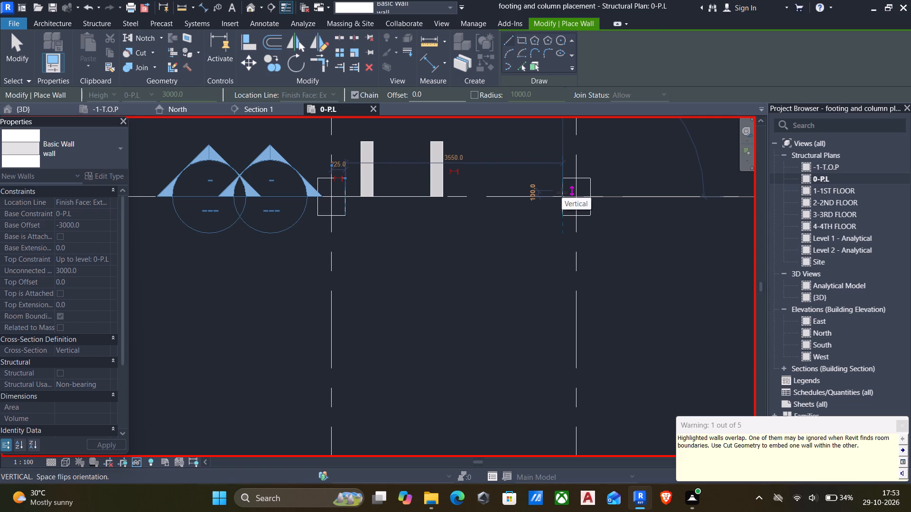
key(Escape)
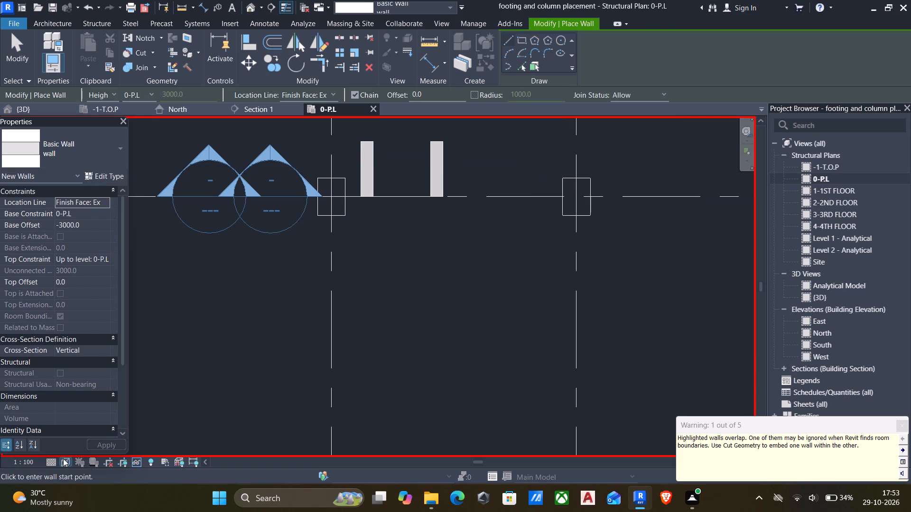
Set the 0-P.L plan's visual style to Shaded.
click(64, 460)
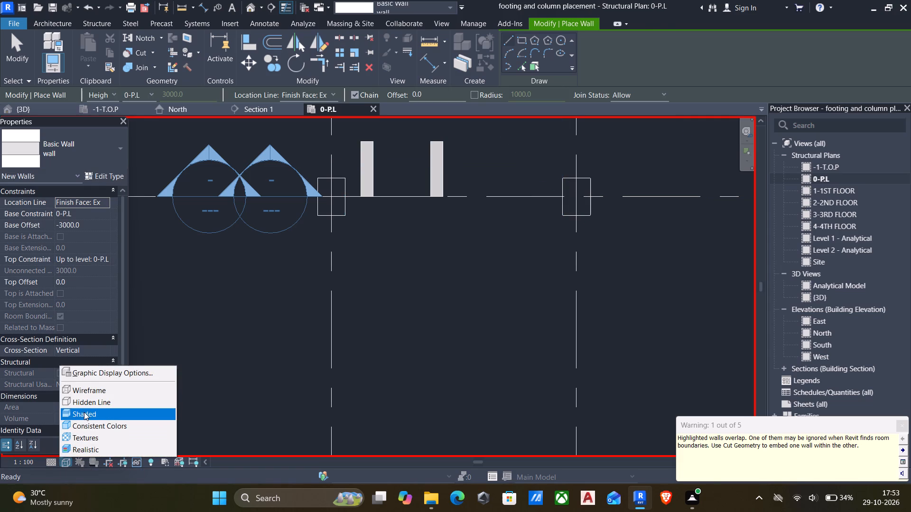
click(84, 412)
scroll(184, 373, down, 6)
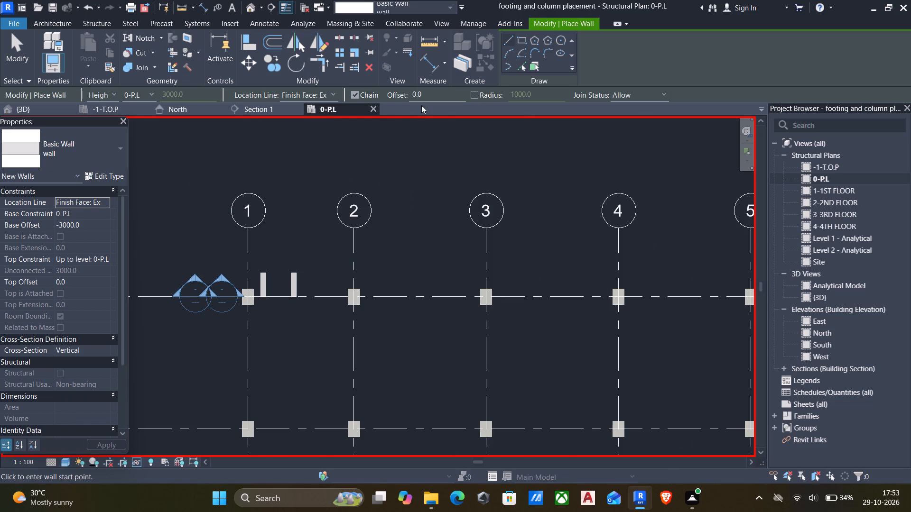
Check the whole footing and column layout in the default 3D view for the new walls, and leave the Wall command.
click(250, 6)
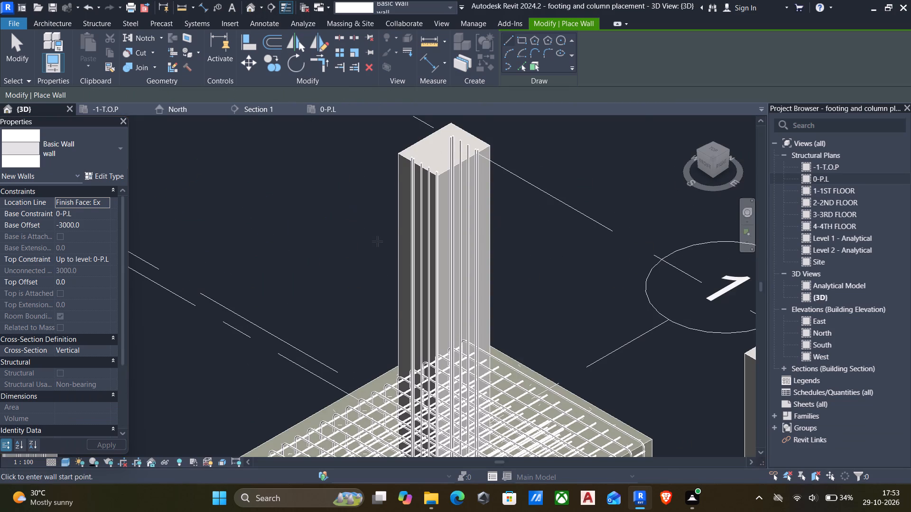
scroll(377, 246, down, 7)
middle_drag(408, 338, 356, 177)
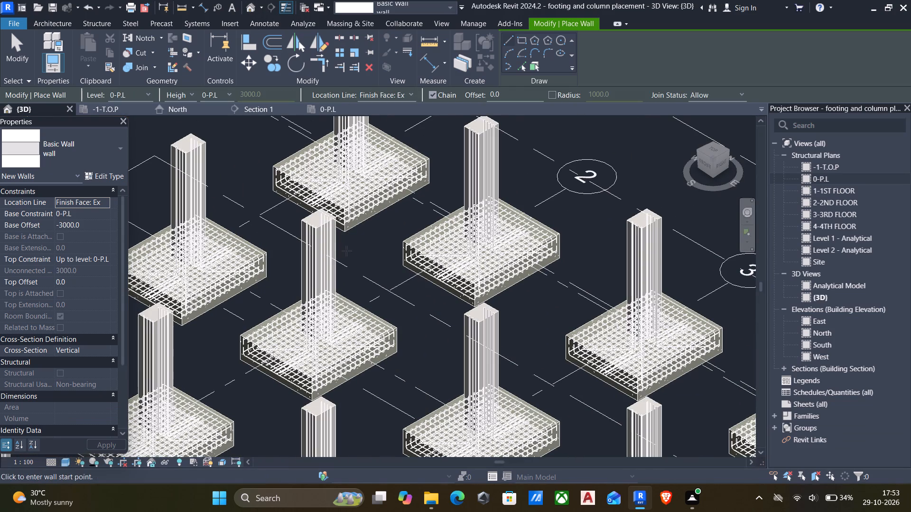
scroll(346, 251, down, 14)
click(544, 178)
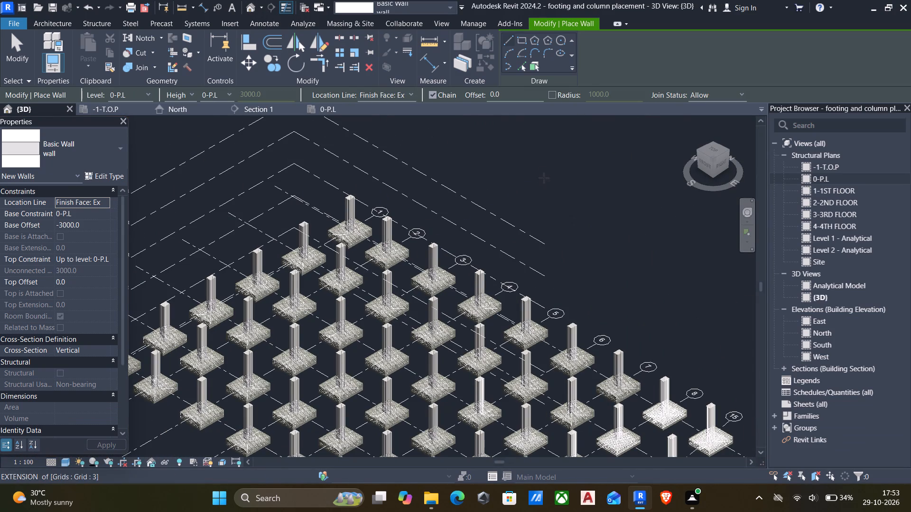
click(620, 221)
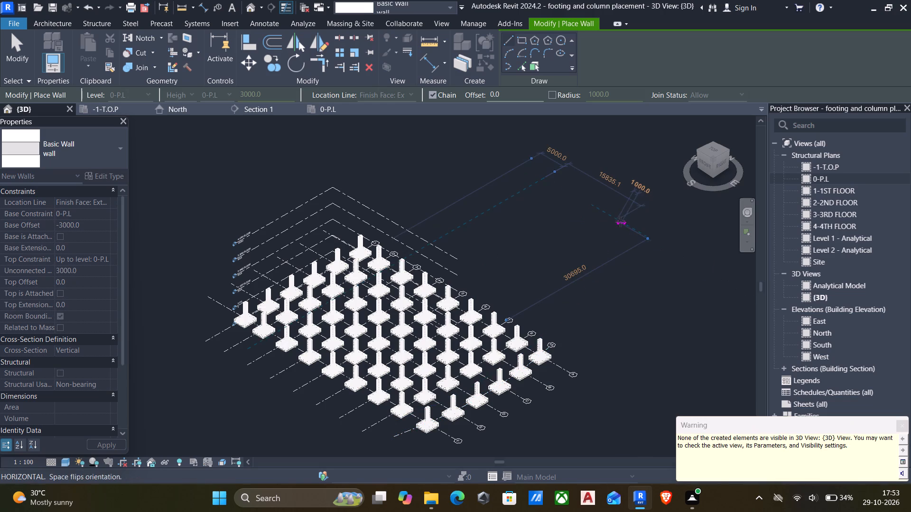
key(Escape)
key(Escape)
scroll(530, 227, down, 4)
middle_drag(598, 237, 513, 199)
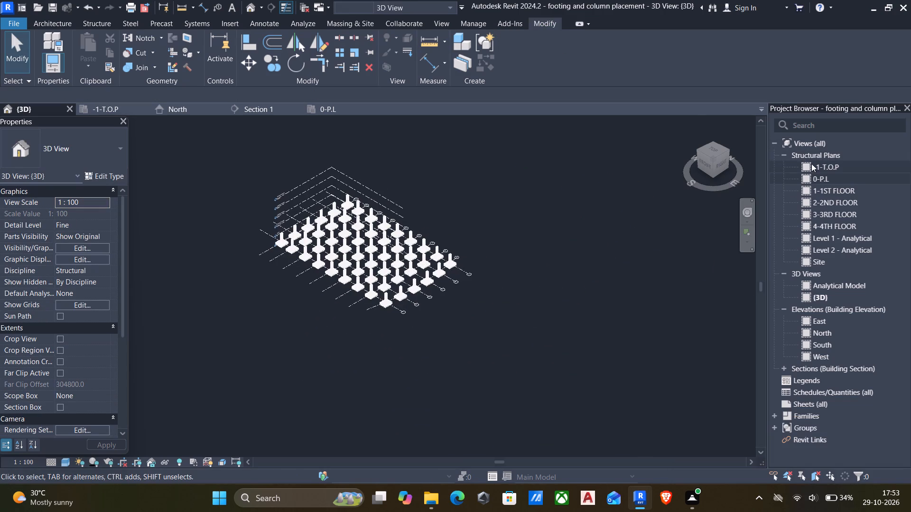
In the -1-T.O.P plan, draw a wall up to 0-P.L along grid A from the grid 1 column's face to the grid 2 footing's near edge.
double_click(801, 164)
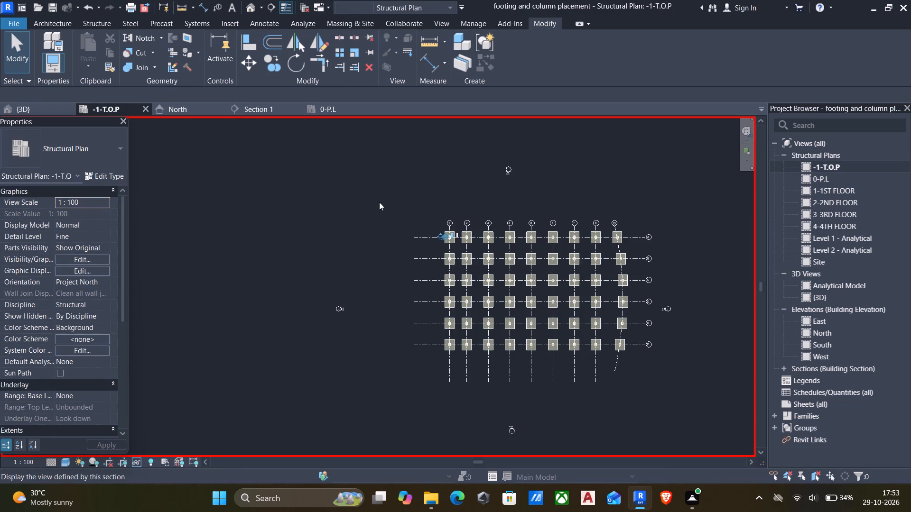
text(wa)
scroll(424, 211, up, 5)
scroll(460, 254, up, 6)
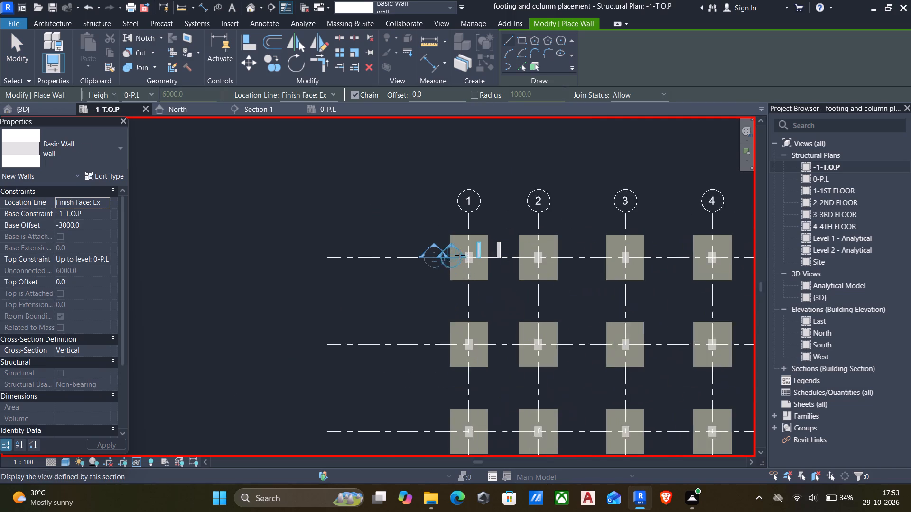
scroll(478, 254, up, 5)
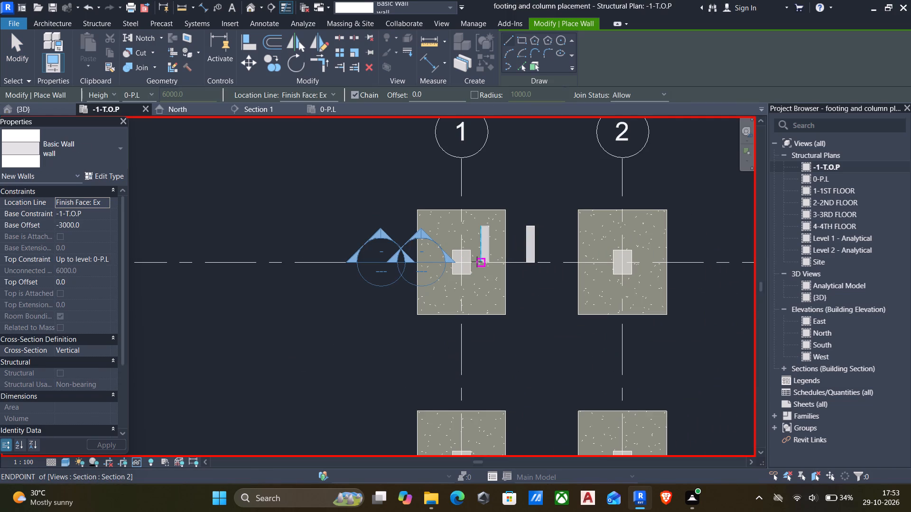
click(467, 262)
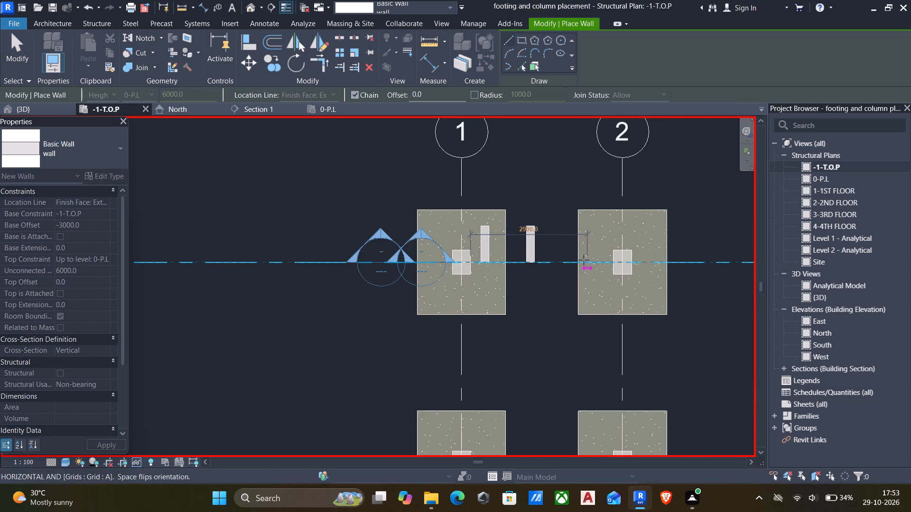
click(576, 260)
key(Escape)
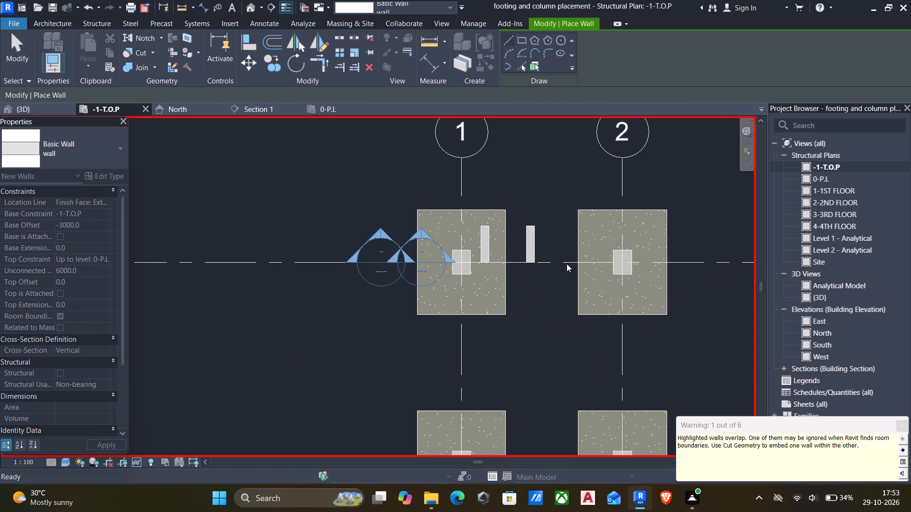
key(Escape)
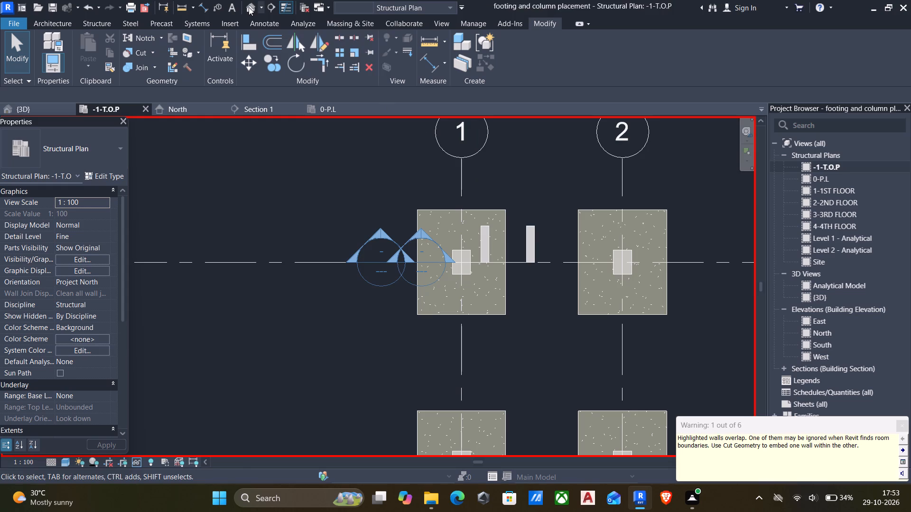
Check the footings and columns around grids 1 and 2 in the default 3D view for the new wall, dismissing the overlap warning.
click(249, 7)
scroll(340, 220, up, 9)
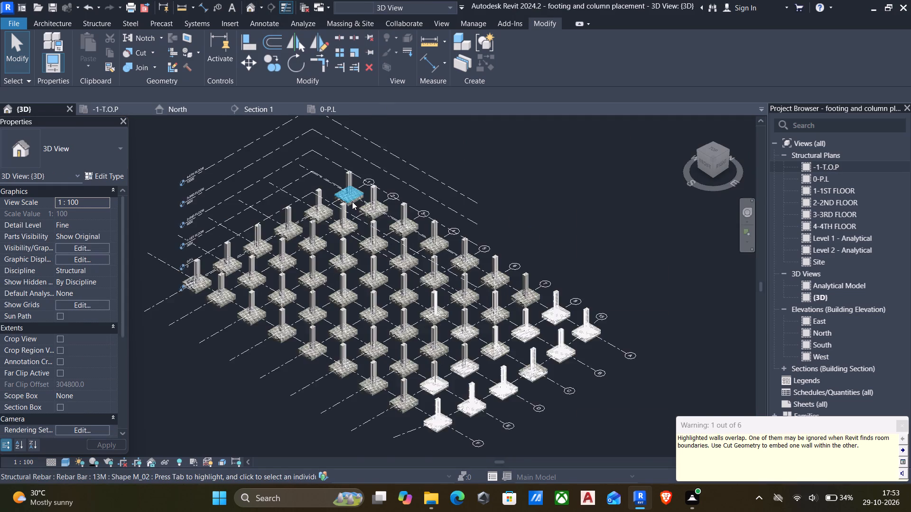
scroll(352, 201, up, 8)
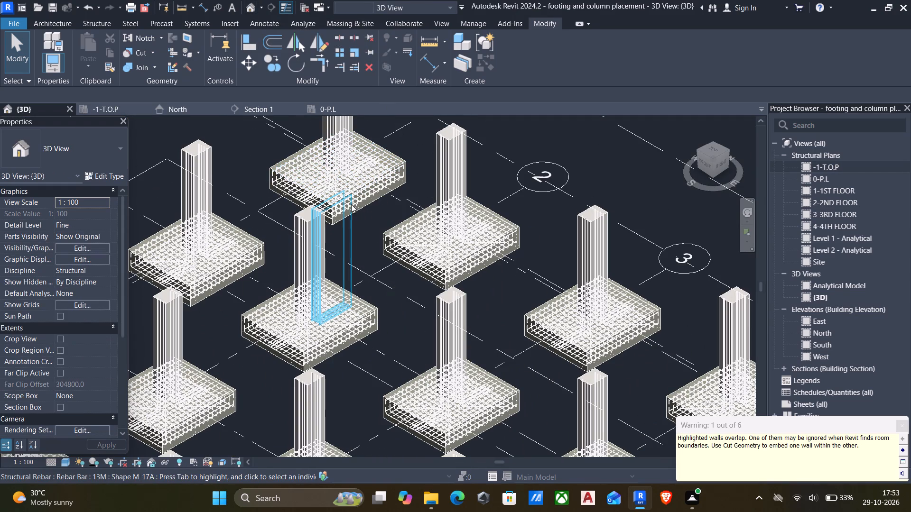
click(899, 424)
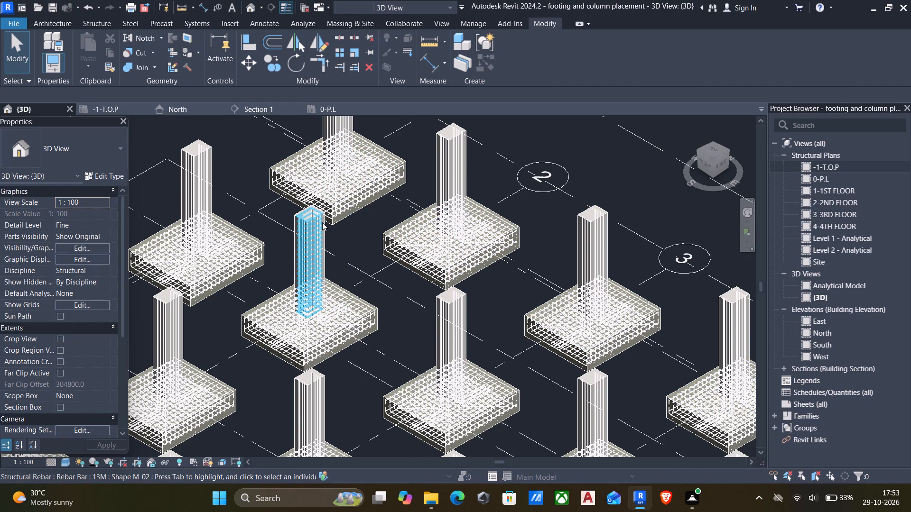
middle_drag(322, 222, 379, 240)
scroll(381, 245, down, 3)
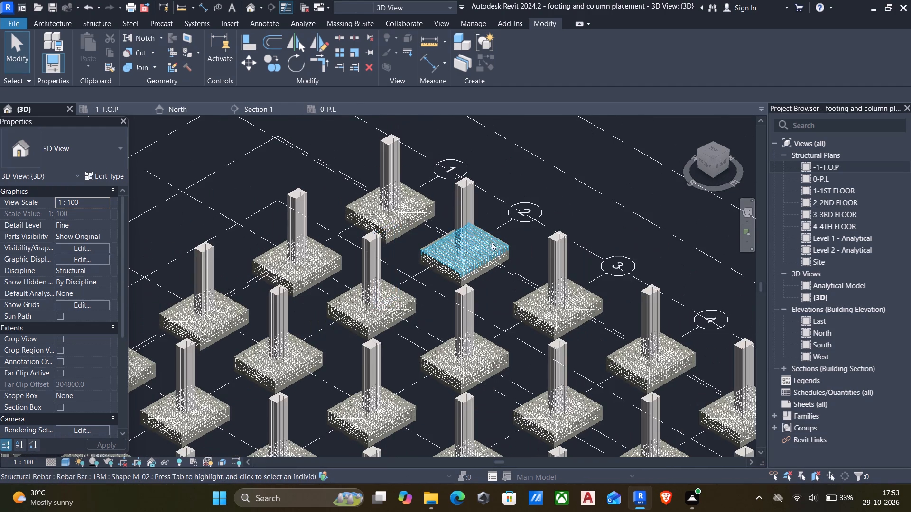
Compare the grid A footings at grids 2 and 1 in the -1-T.O.P plan with the default 3D view, selecting the grid 1 footing there.
double_click(804, 166)
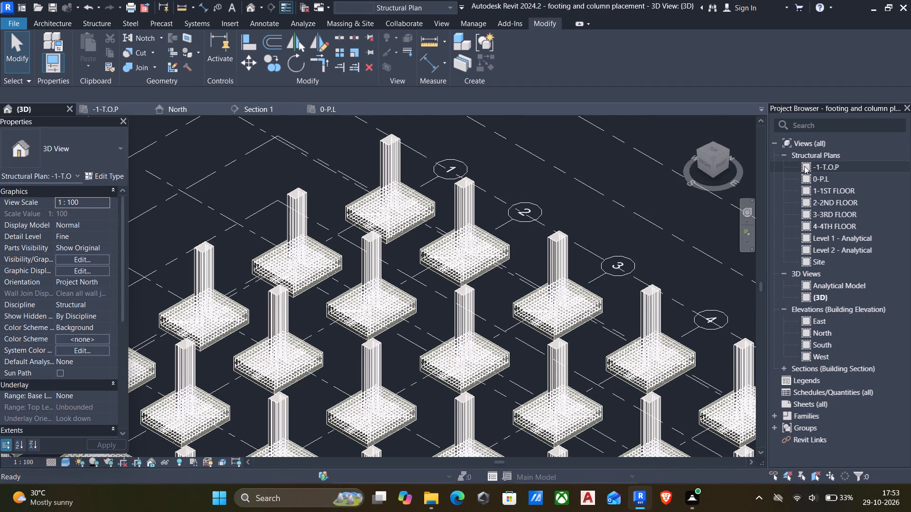
middle_drag(609, 239, 488, 219)
scroll(469, 218, down, 4)
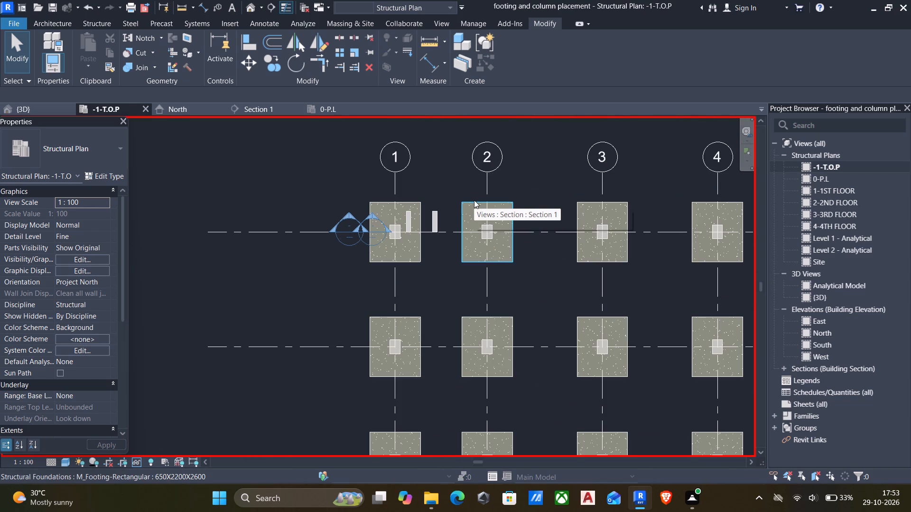
click(474, 200)
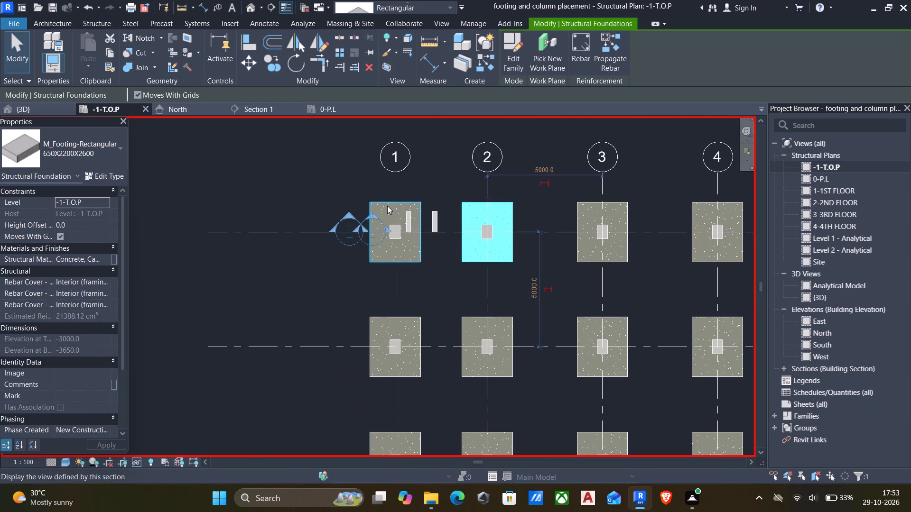
click(387, 206)
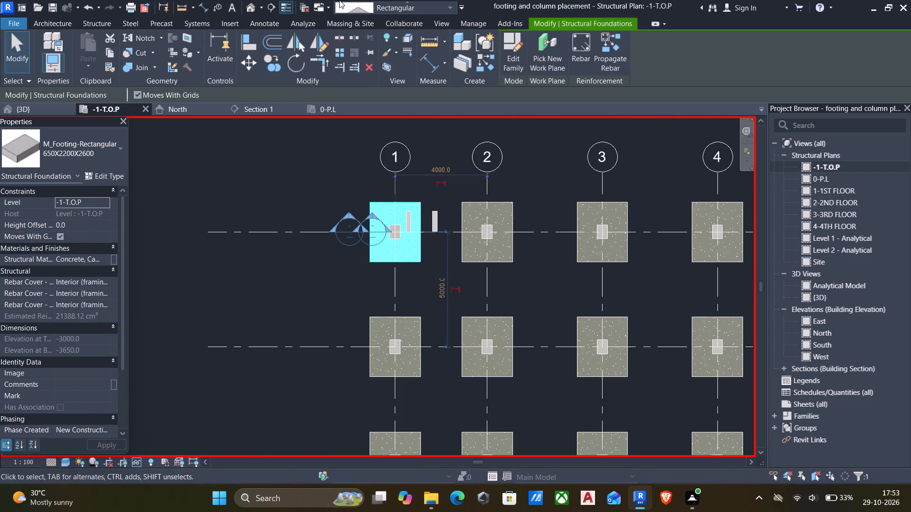
click(252, 7)
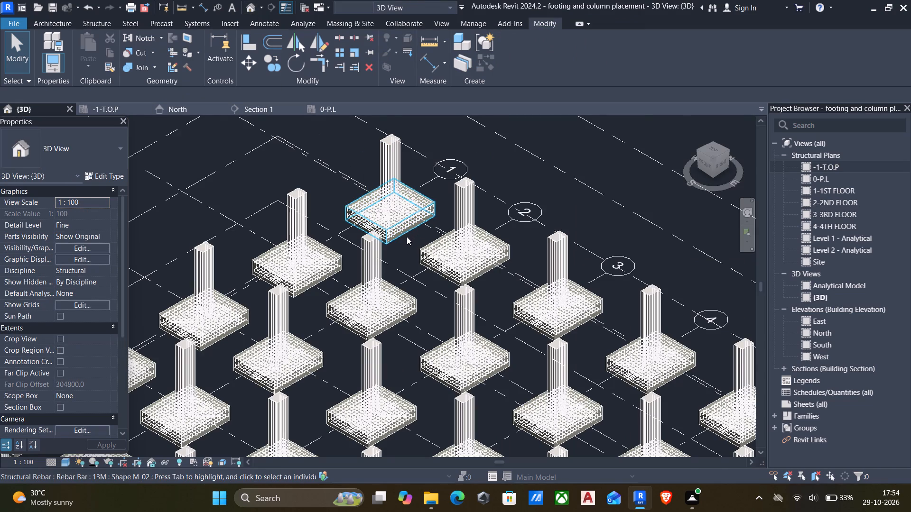
scroll(403, 237, up, 5)
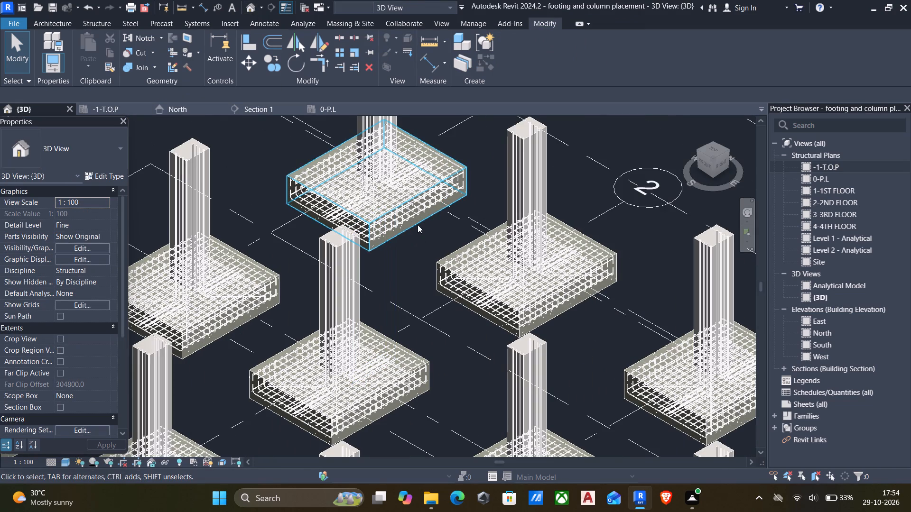
click(417, 224)
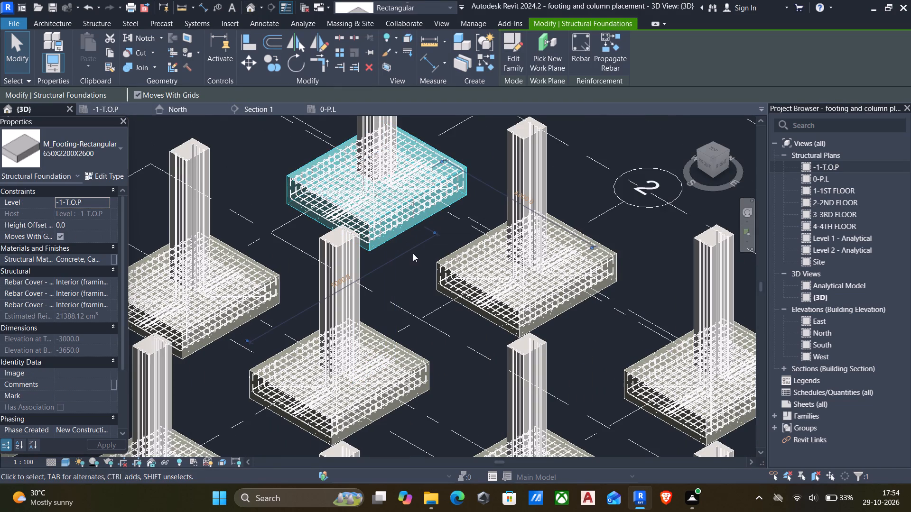
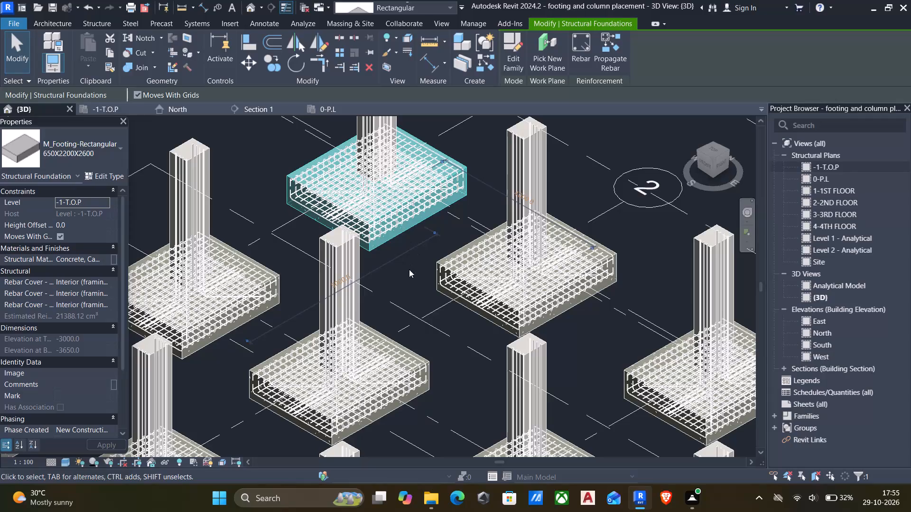
In the North elevation, select everything from the footings to 0-P.L and filter the selection to Structural Columns and Structural Rebar only.
key(Escape)
scroll(405, 281, down, 6)
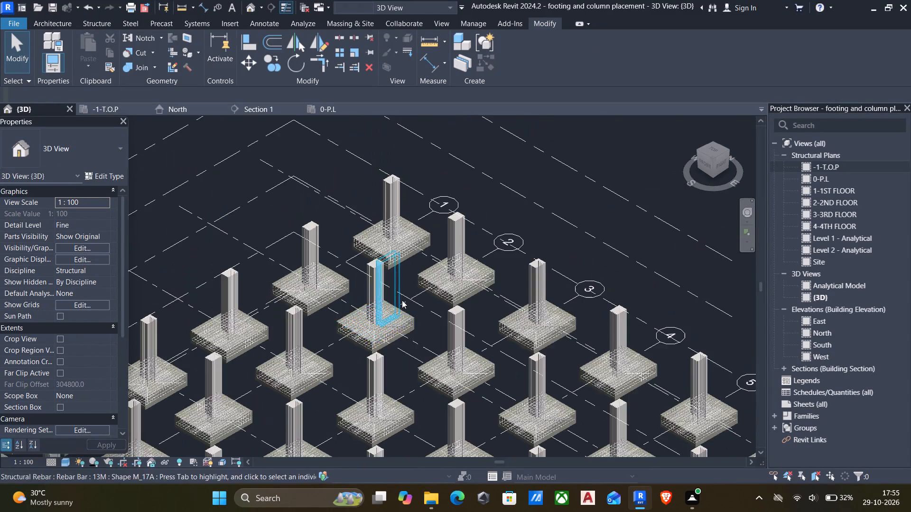
middle_drag(417, 361, 396, 278)
scroll(396, 278, down, 3)
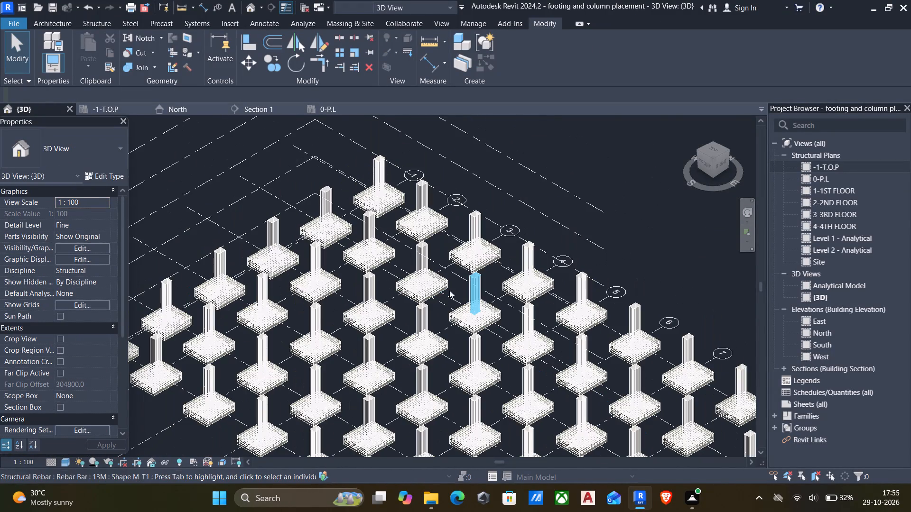
double_click(805, 331)
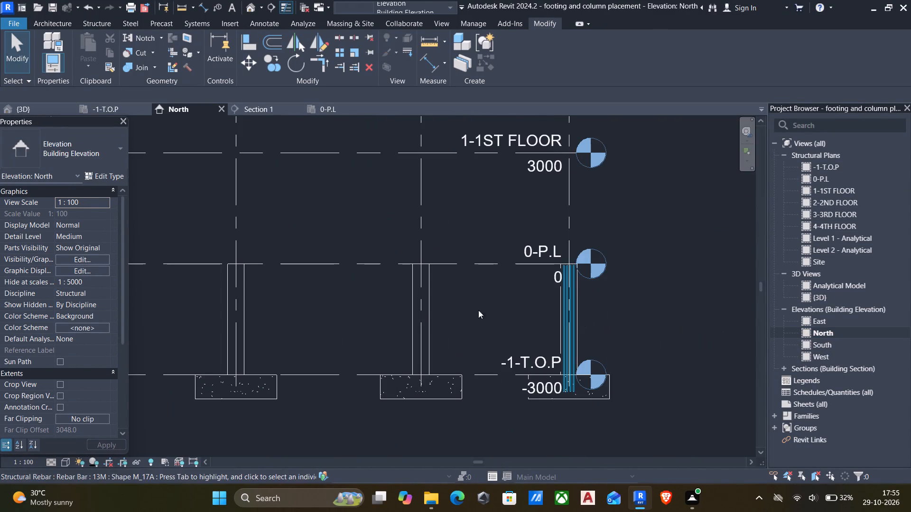
scroll(461, 309, down, 5)
scroll(407, 312, down, 5)
middle_drag(313, 302, 421, 297)
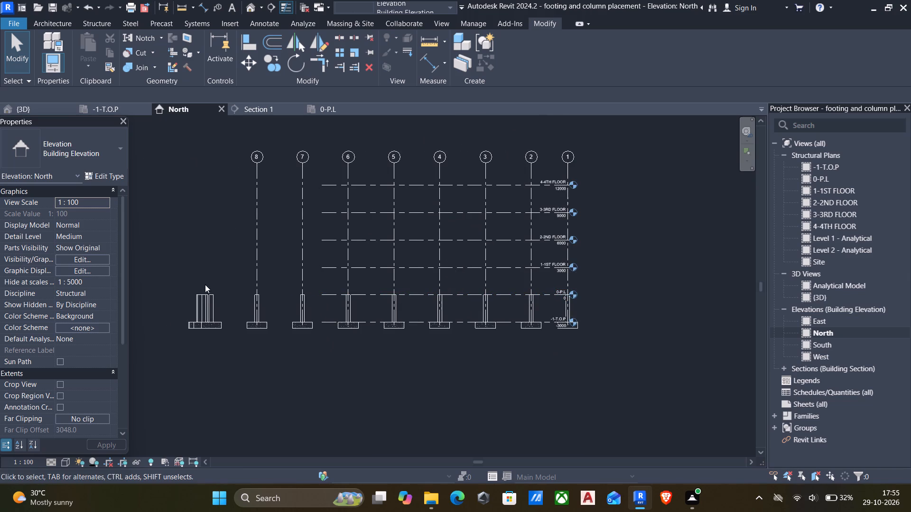
drag(154, 264, 318, 309)
click(215, 302)
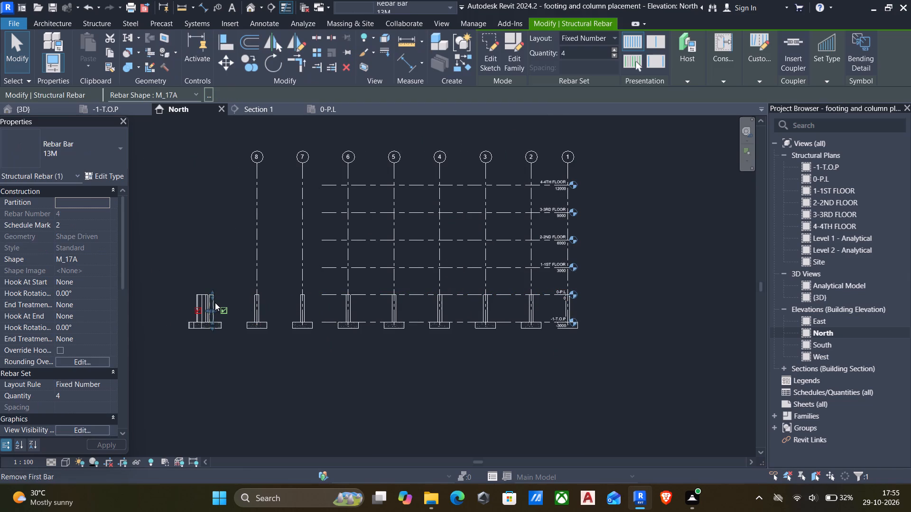
key(Escape)
drag(160, 275, 190, 298)
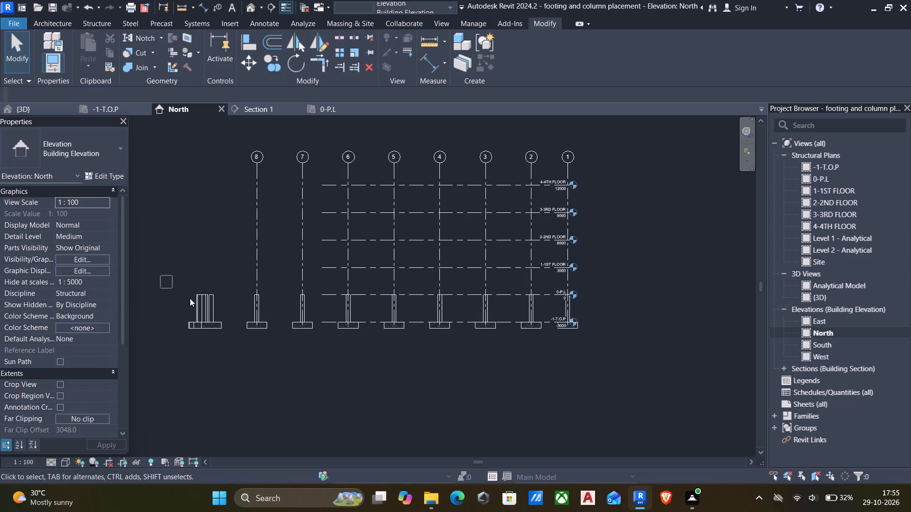
drag(190, 298, 669, 373)
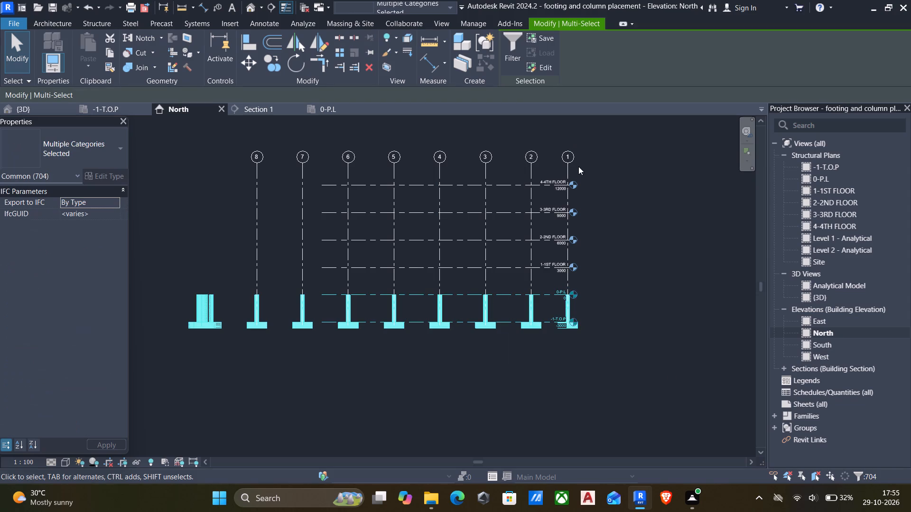
click(508, 40)
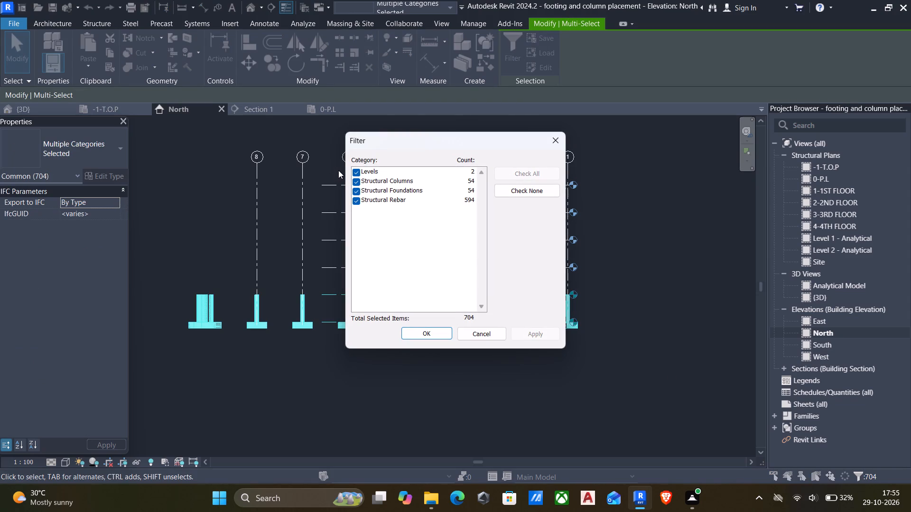
click(355, 171)
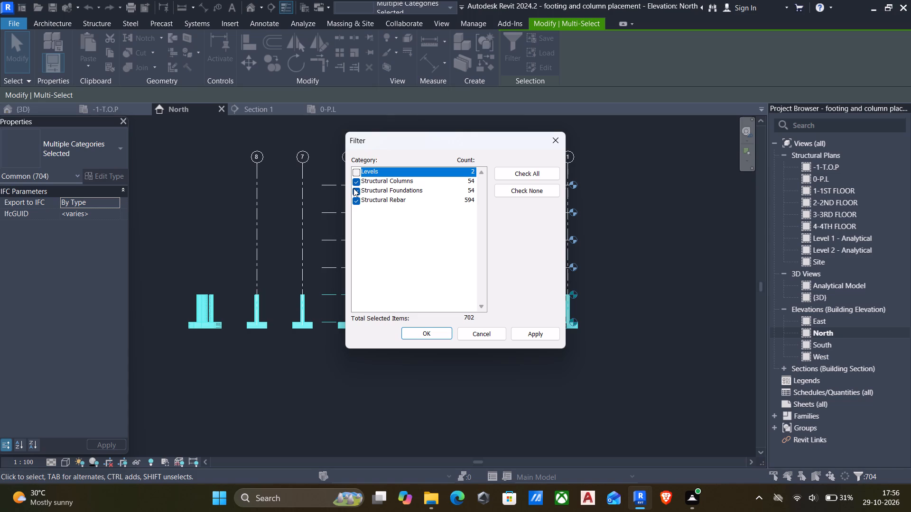
click(353, 188)
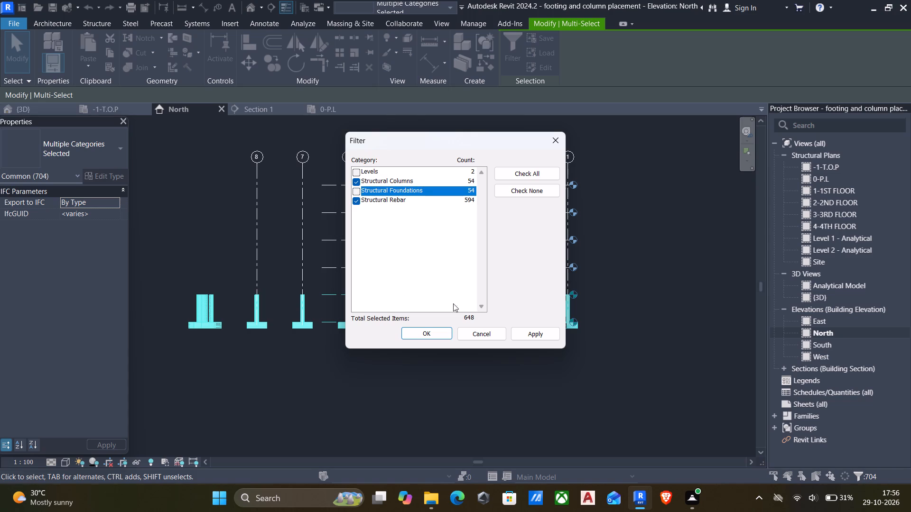
click(548, 331)
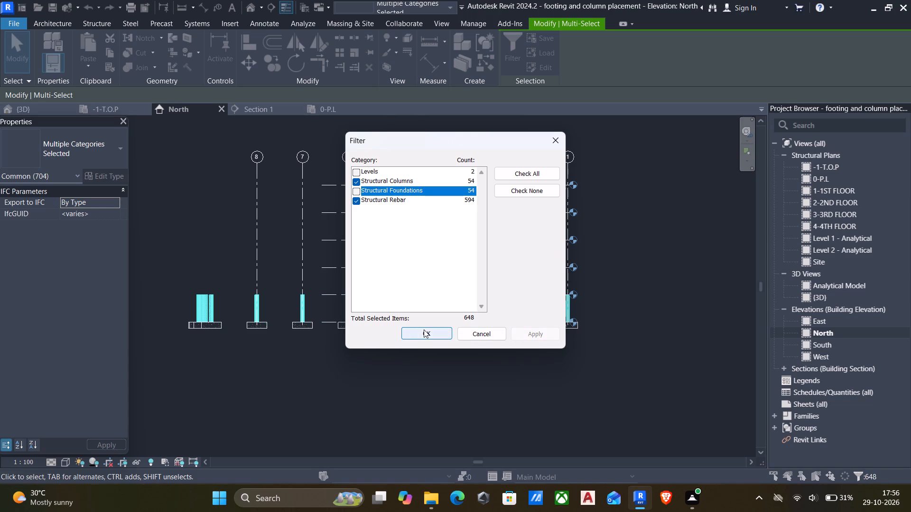
click(424, 329)
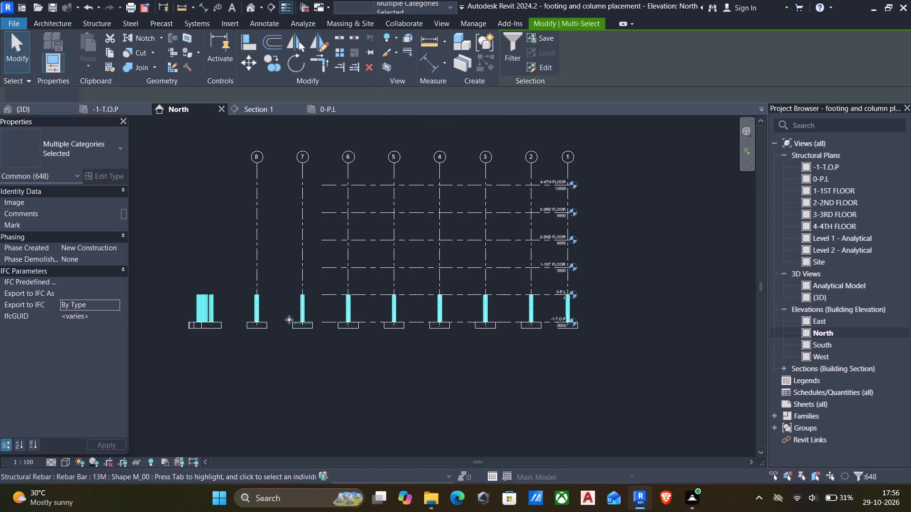
Copy the selected columns and rebar and paste them aligned to levels 1-1ST FLOOR through 4-4TH FLOOR.
click(111, 53)
click(89, 65)
click(124, 108)
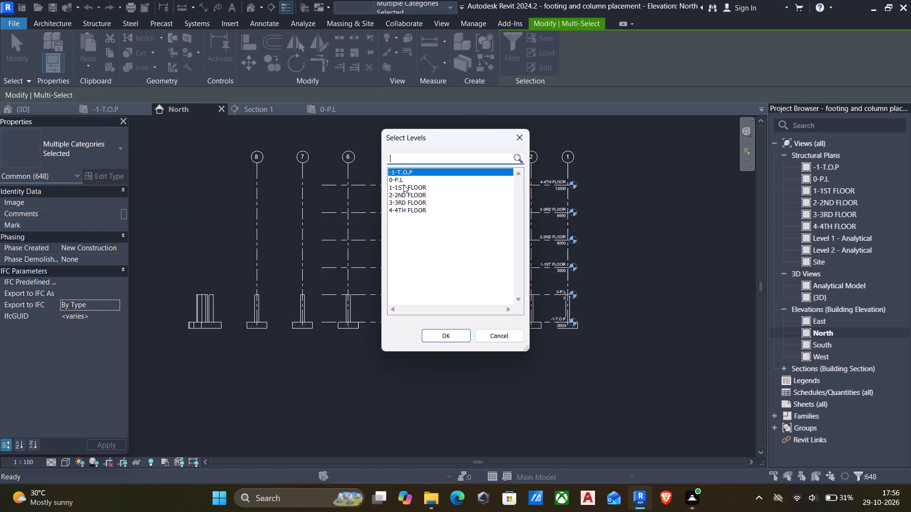
click(403, 184)
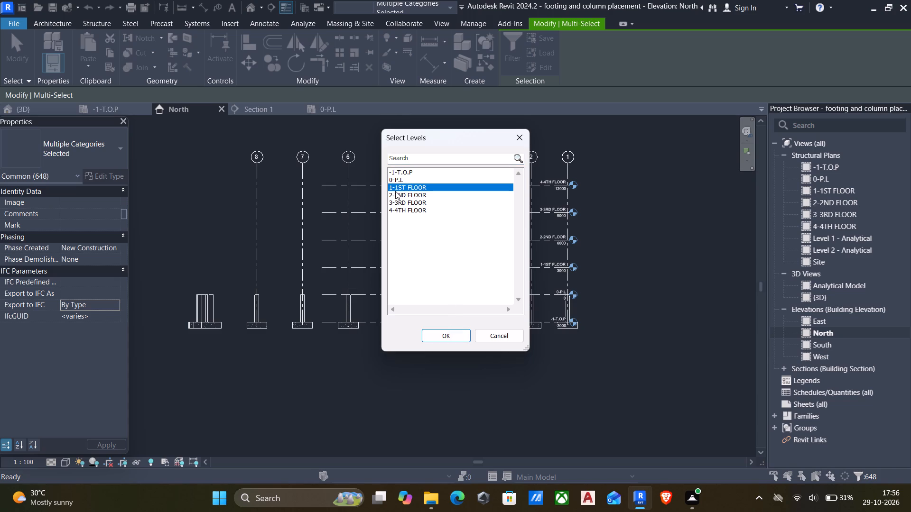
shift+click(410, 214)
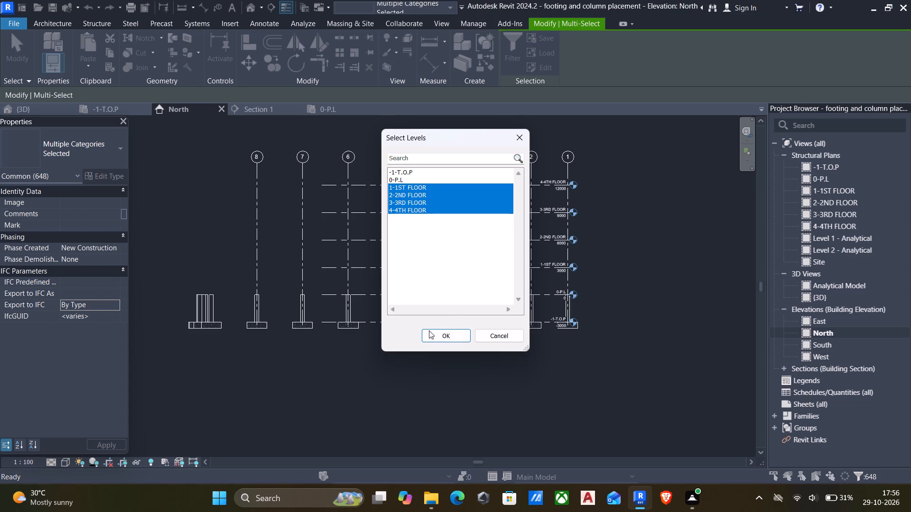
click(439, 331)
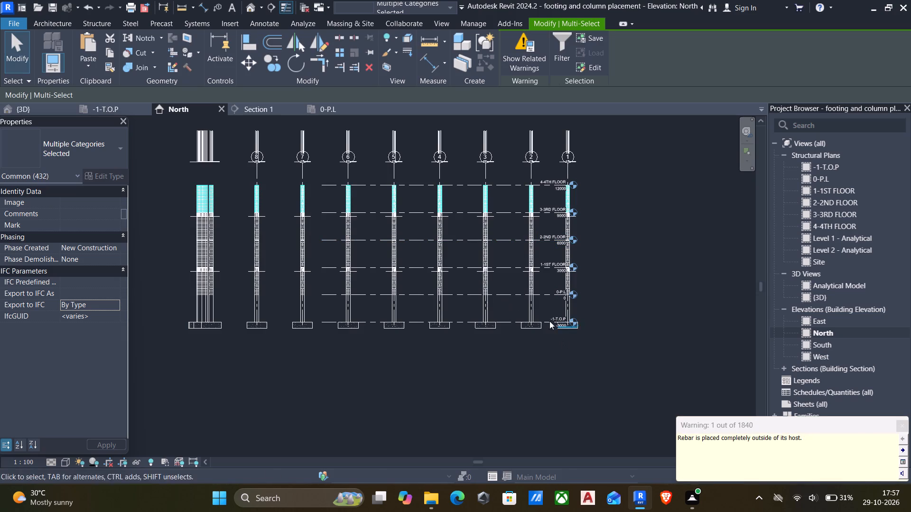
click(474, 365)
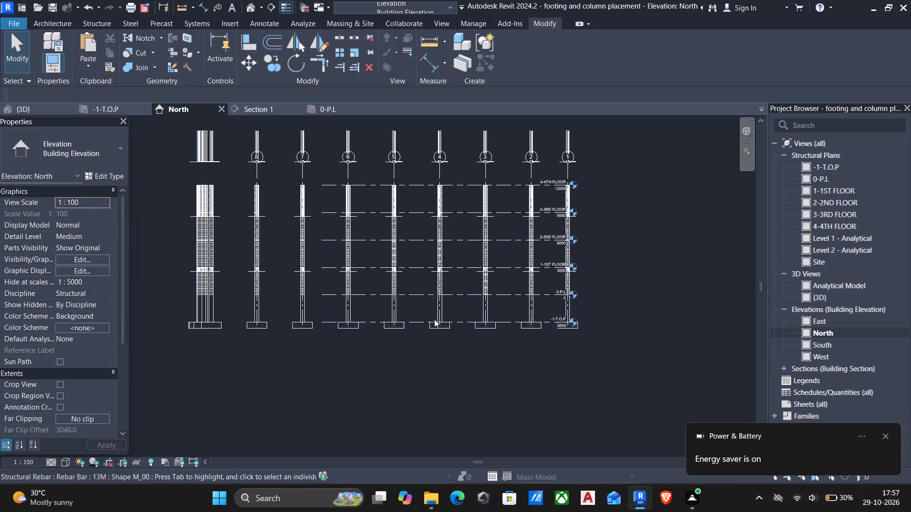
Delete the two rows of stray rebar floating above the column tops at 4-4TH FLOOR.
scroll(530, 146, up, 4)
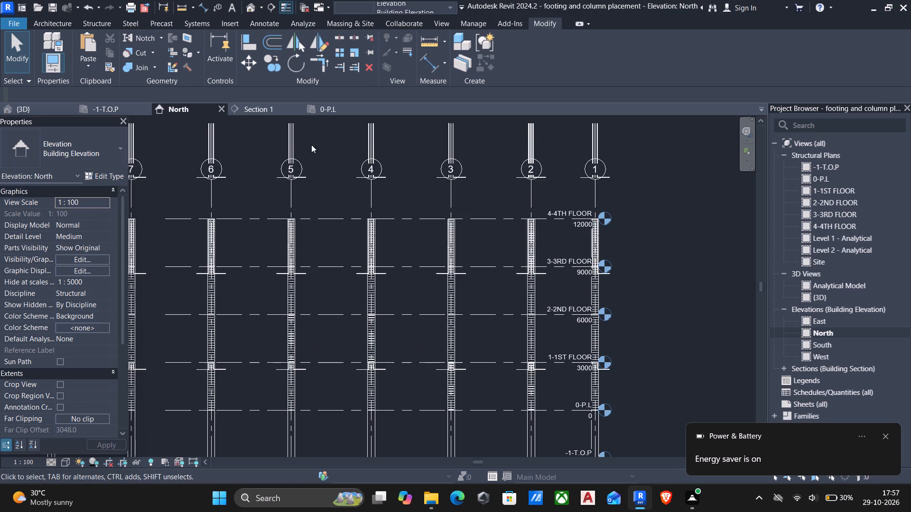
middle_drag(271, 180, 362, 271)
scroll(263, 221, down, 6)
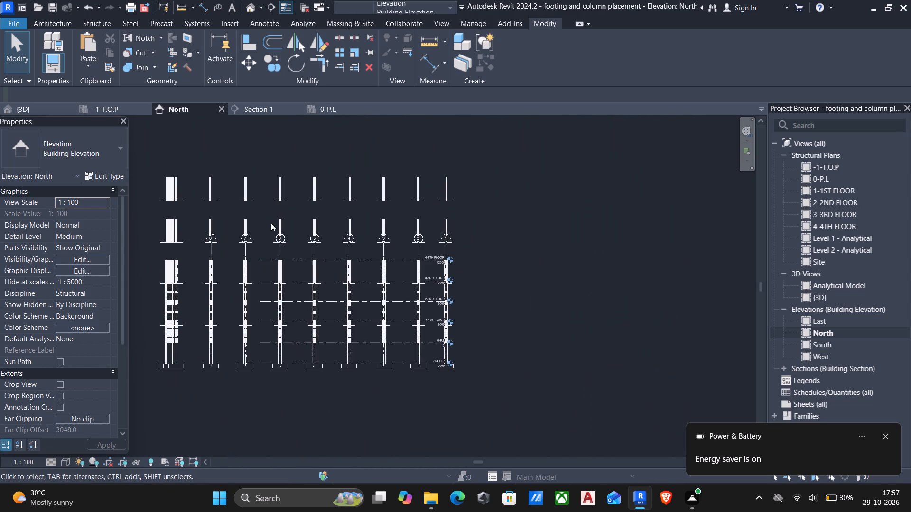
drag(149, 164, 292, 228)
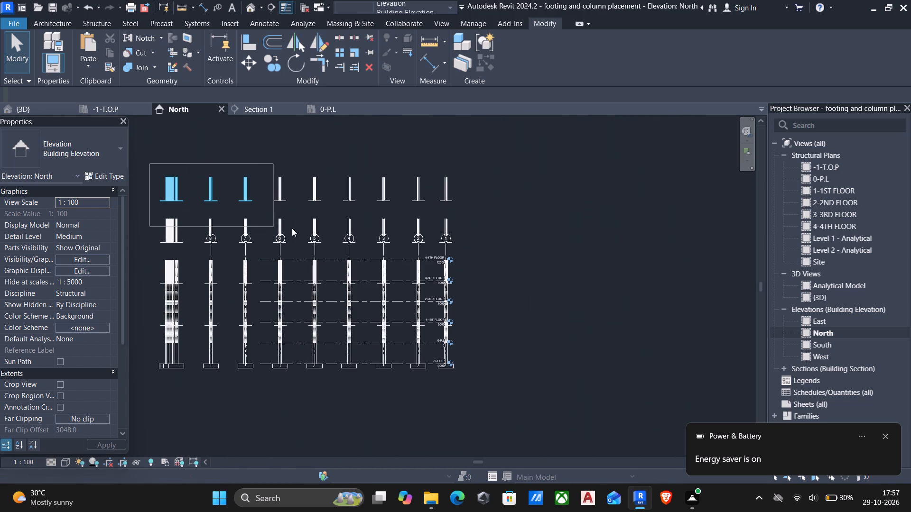
drag(292, 228, 499, 256)
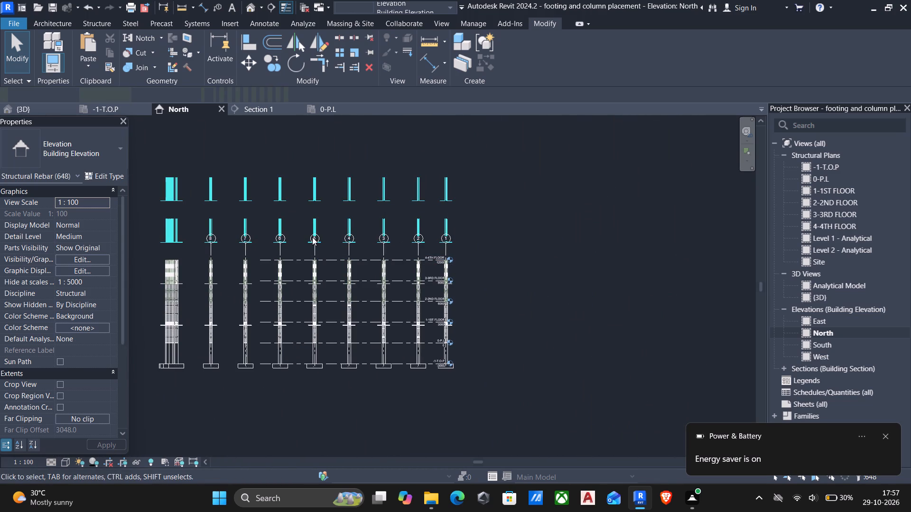
scroll(268, 243, up, 4)
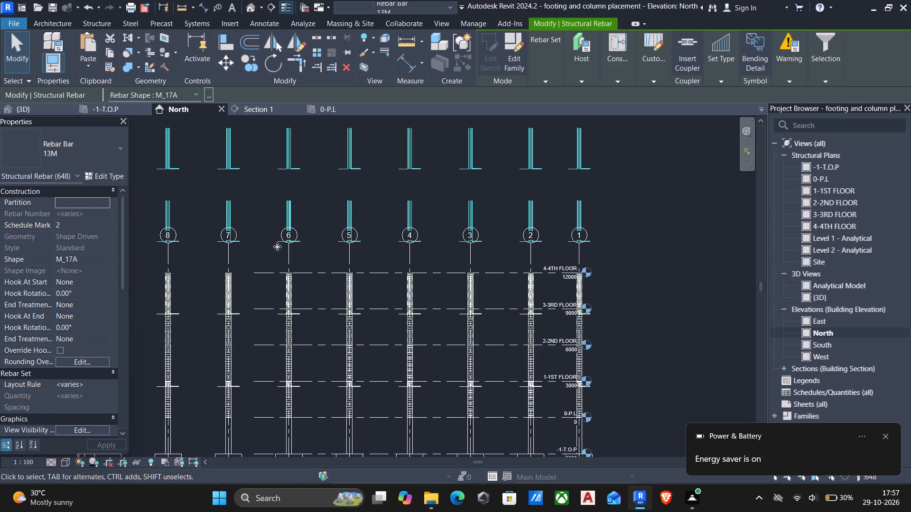
key(Delete)
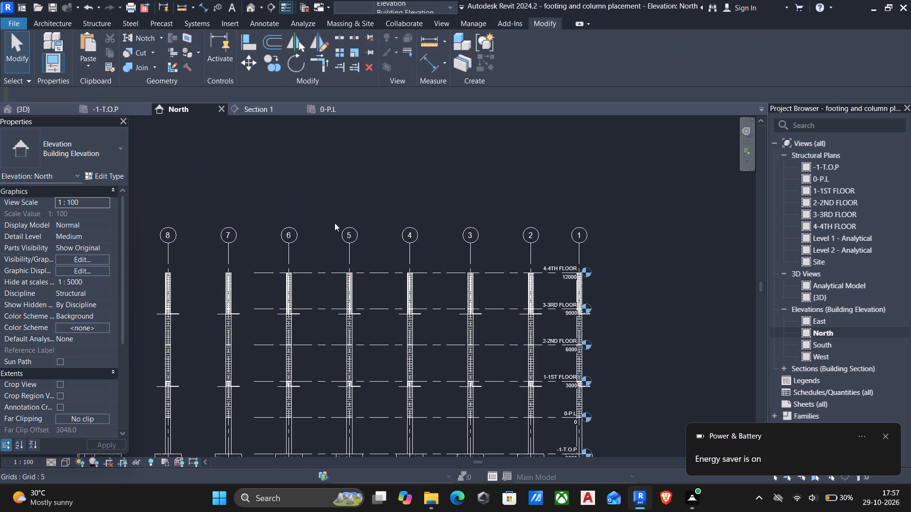
Examine the copied columns and their rebar at each floor level from several sides in the 3D view.
click(247, 4)
scroll(310, 286, down, 3)
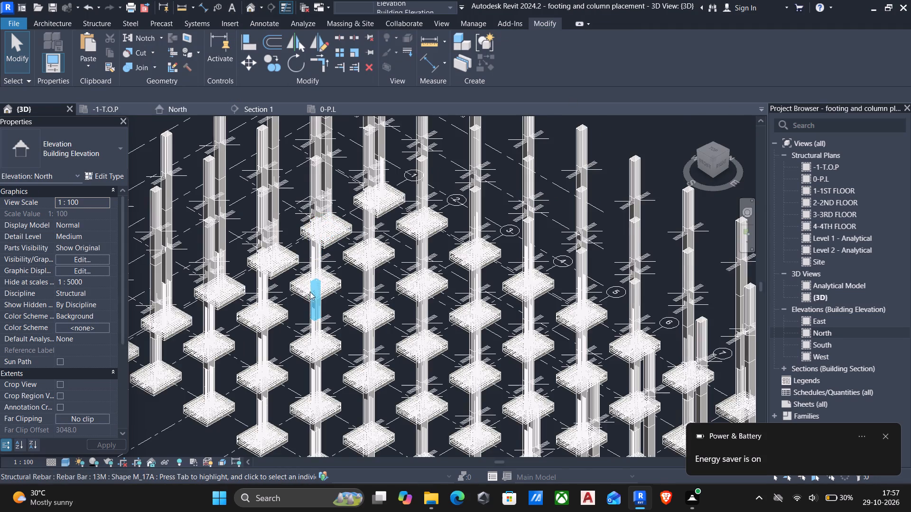
scroll(310, 292, down, 1)
shift+middle_drag(311, 297, 328, 293)
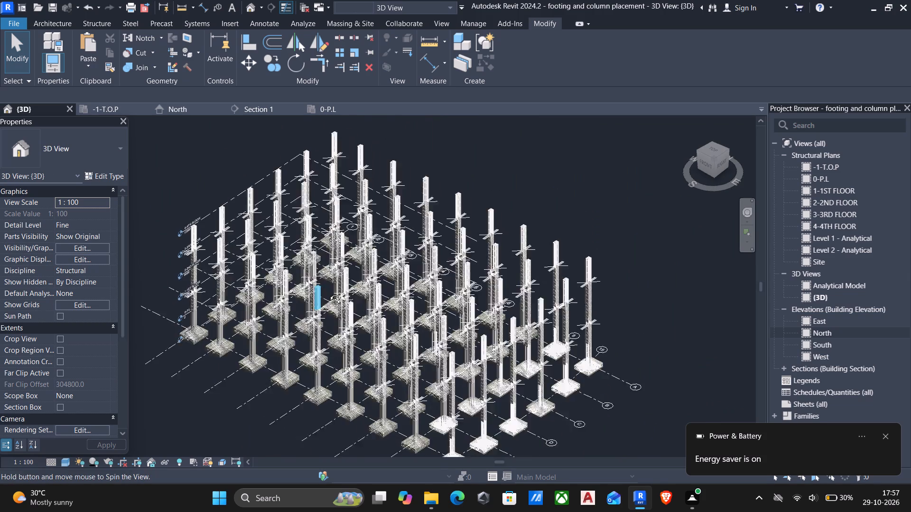
shift+middle_drag(328, 293, 440, 237)
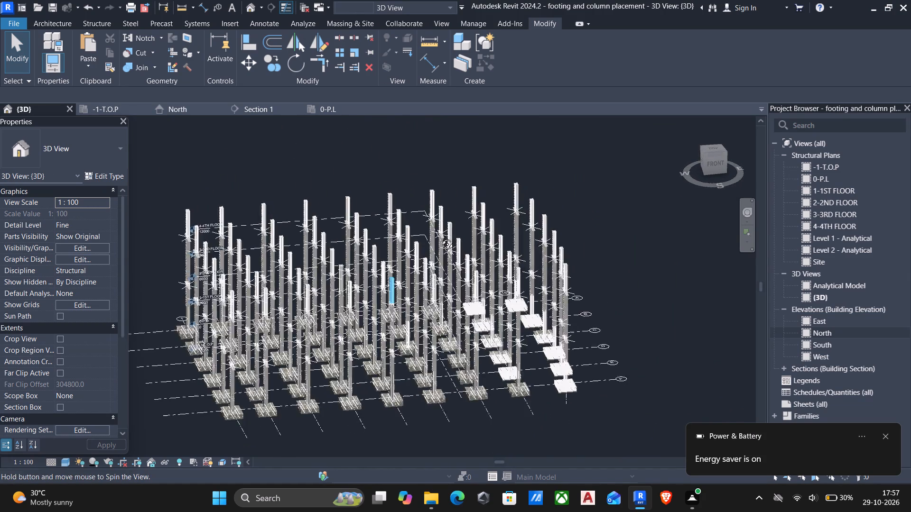
shift+middle_drag(440, 237, 538, 242)
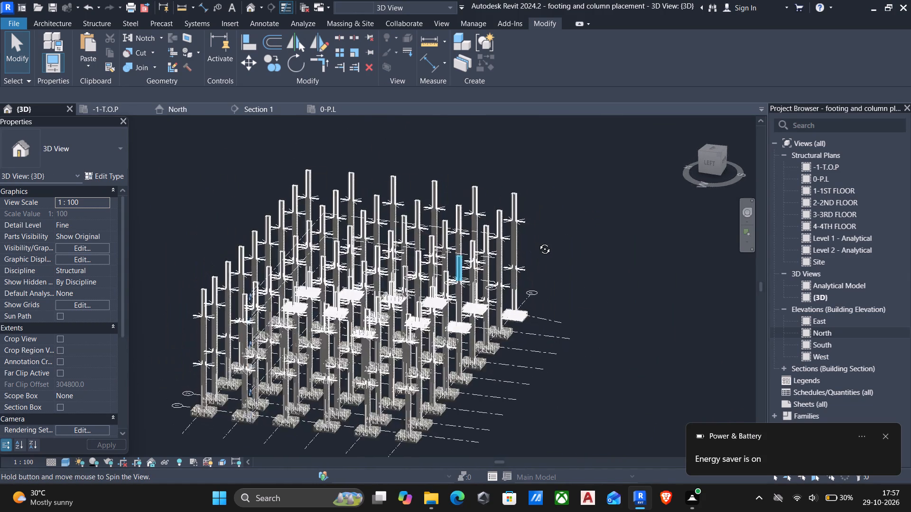
shift+middle_drag(538, 242, 517, 225)
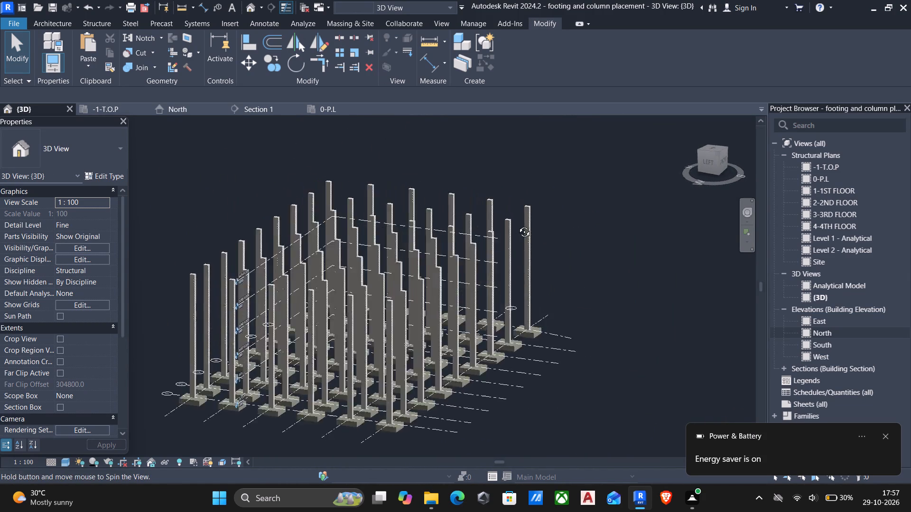
shift+middle_drag(517, 225, 483, 238)
scroll(470, 273, up, 6)
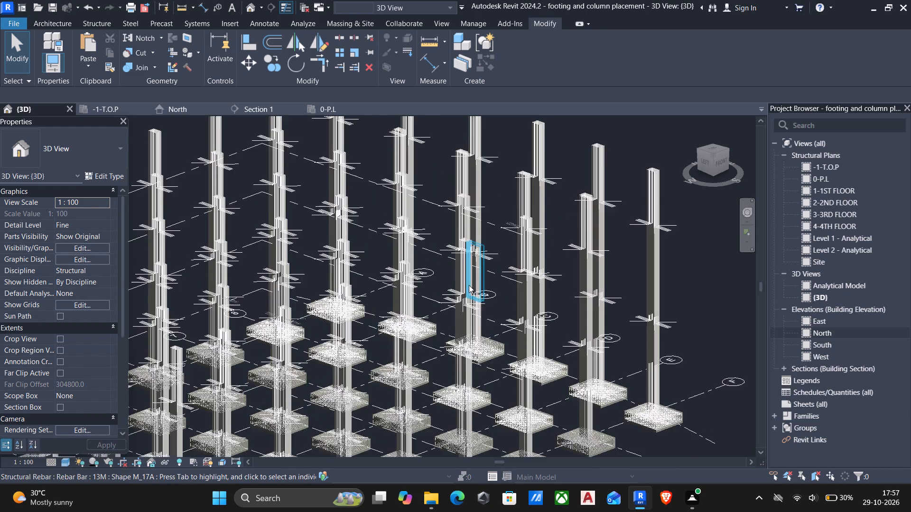
scroll(660, 233, up, 5)
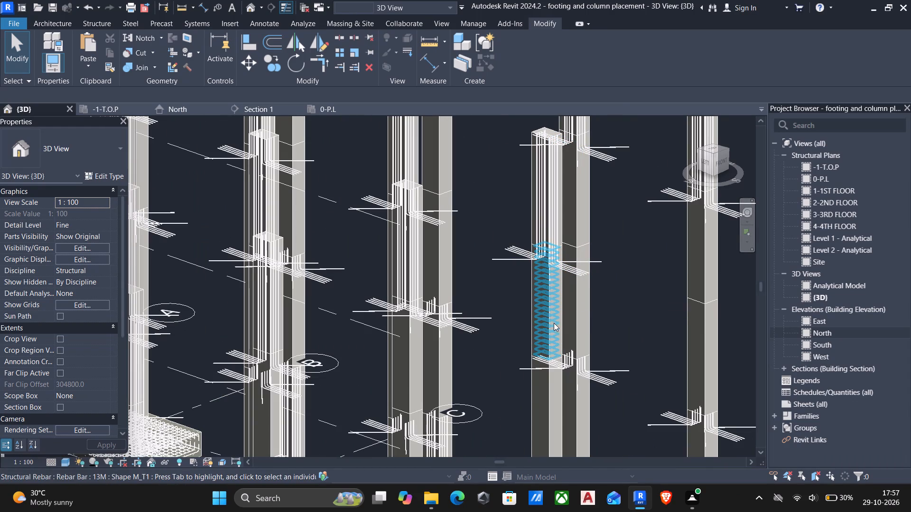
scroll(554, 323, down, 11)
middle_drag(486, 370, 486, 337)
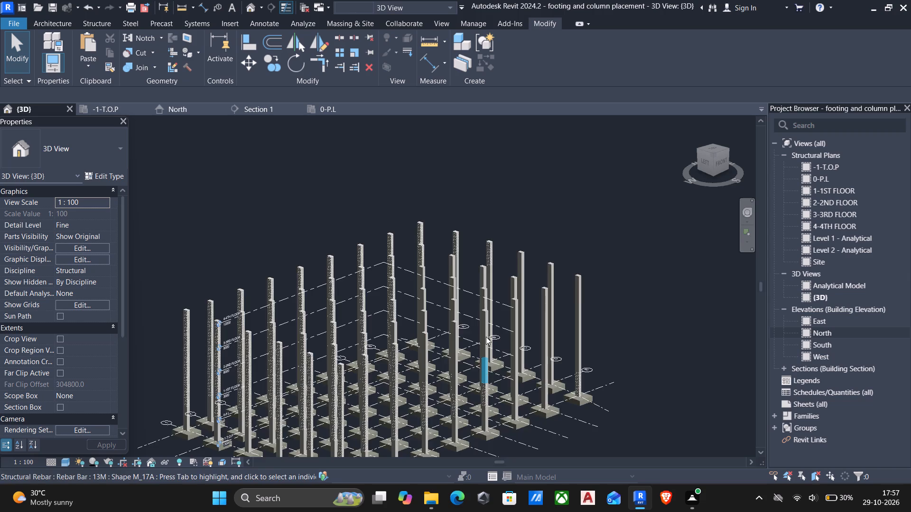
middle_drag(486, 337, 494, 275)
shift+middle_drag(568, 367, 574, 367)
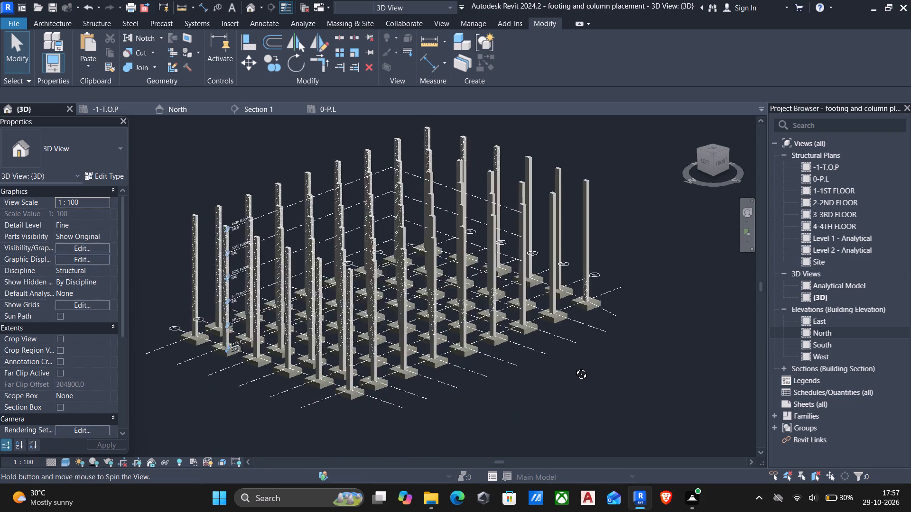
shift+middle_drag(574, 367, 726, 328)
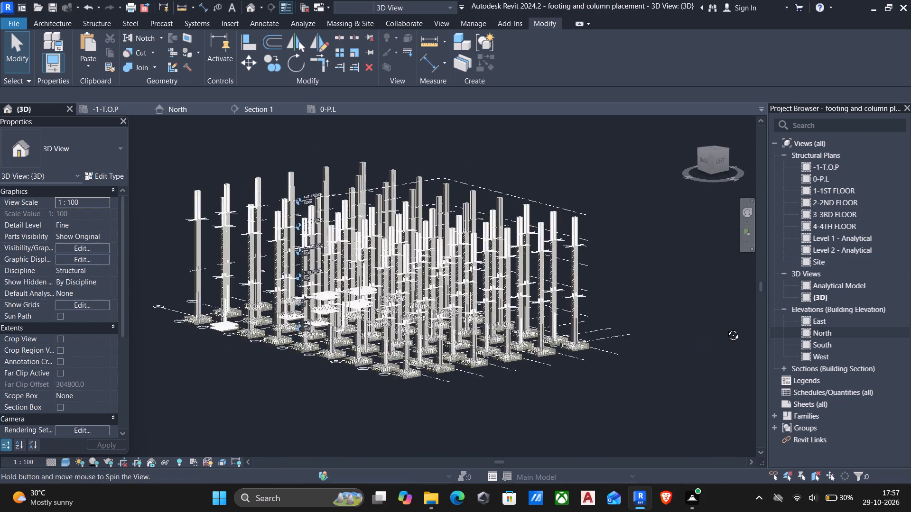
shift+middle_drag(726, 328, 746, 391)
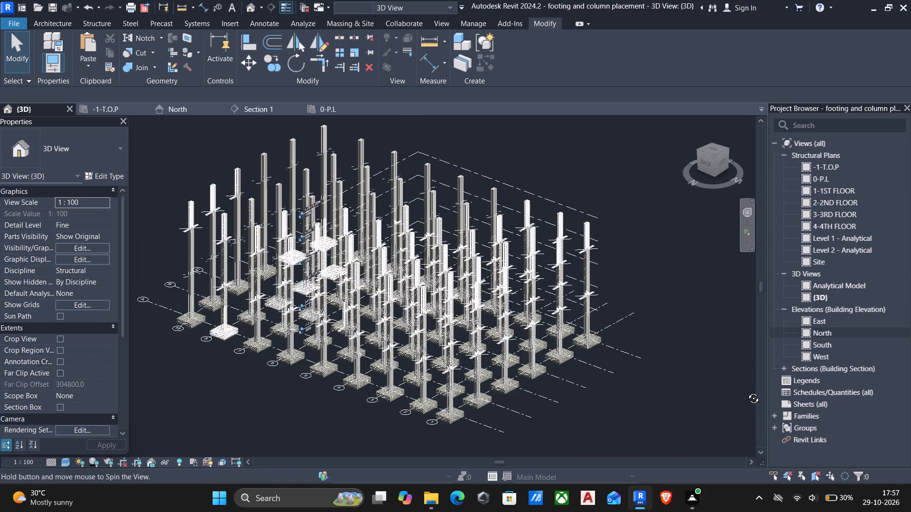
shift+middle_drag(746, 391, 506, 422)
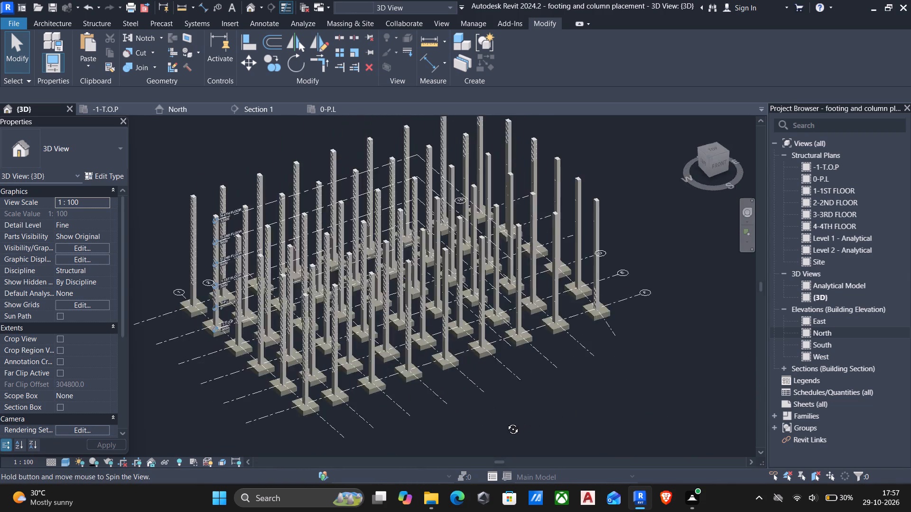
Examine the full grid of extended columns and their footings from the front and from a corner in the 3D view.
shift+middle_drag(506, 422, 489, 393)
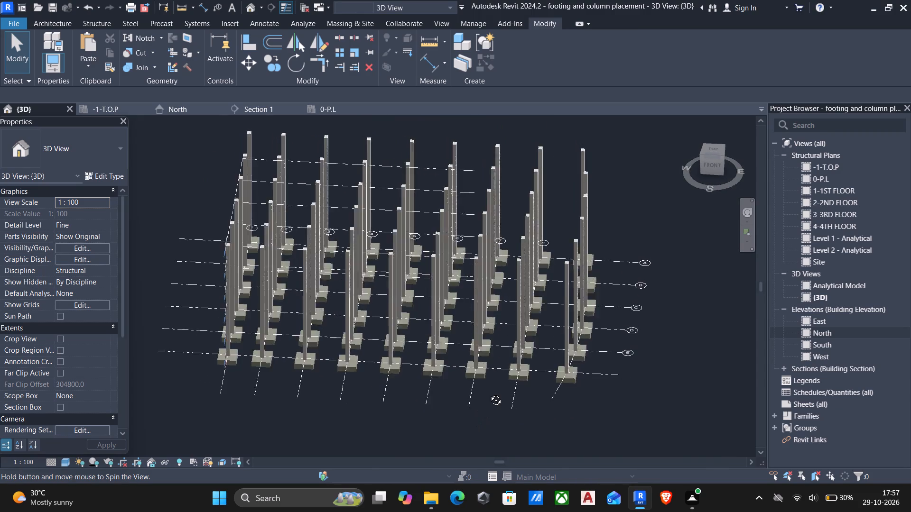
shift+middle_drag(489, 393, 495, 390)
scroll(389, 392, up, 1)
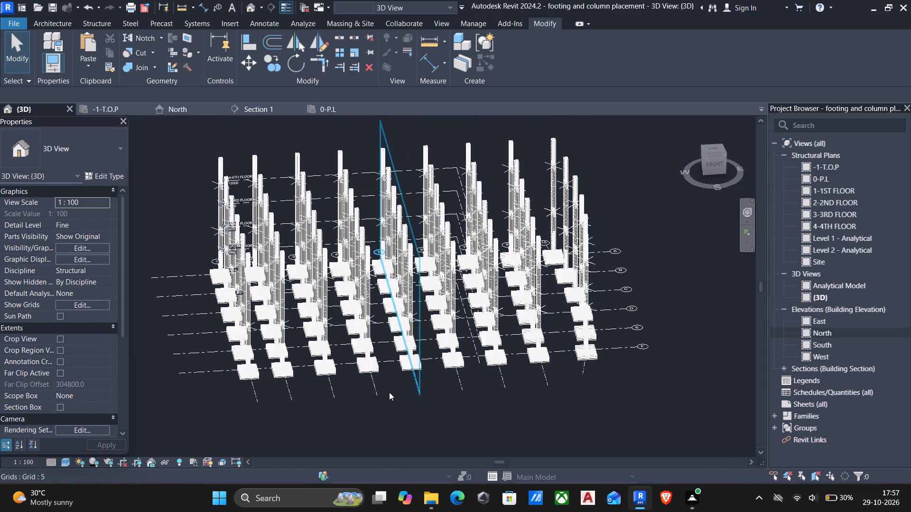
scroll(389, 392, up, 3)
middle_drag(381, 401, 429, 383)
scroll(429, 383, down, 5)
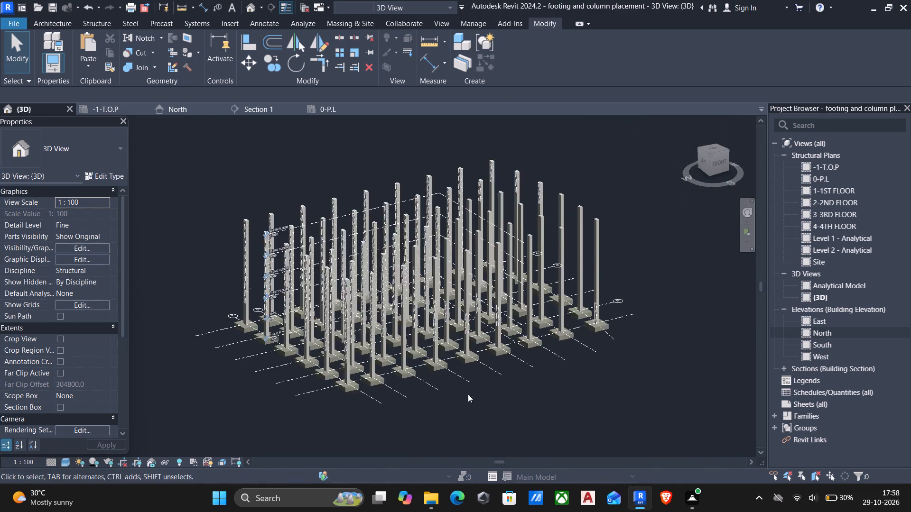
middle_drag(517, 404, 511, 440)
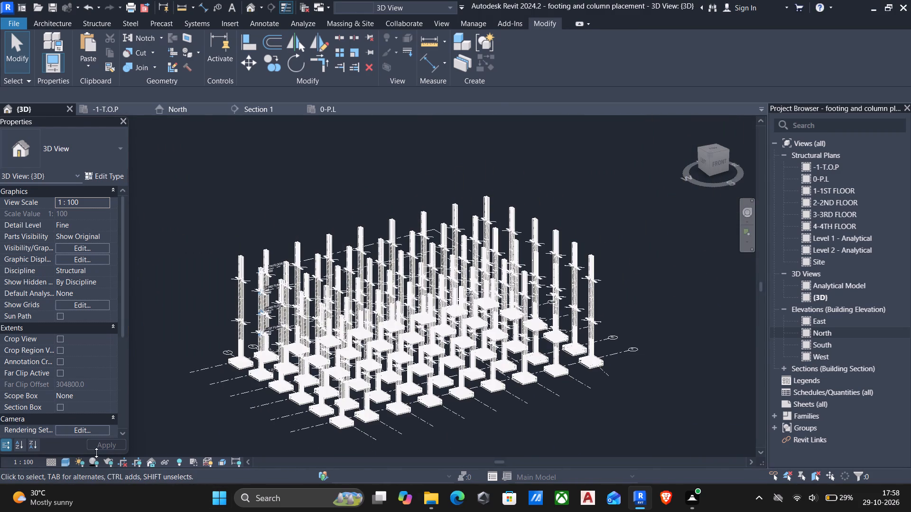
Set the 3D view's visual style to Shaded and look closer at the columns and footings.
click(62, 460)
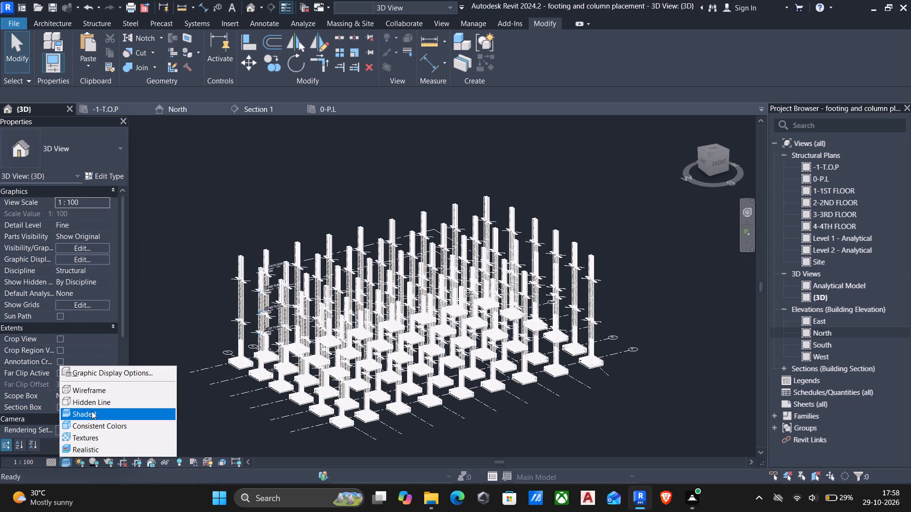
click(89, 411)
scroll(488, 375, up, 2)
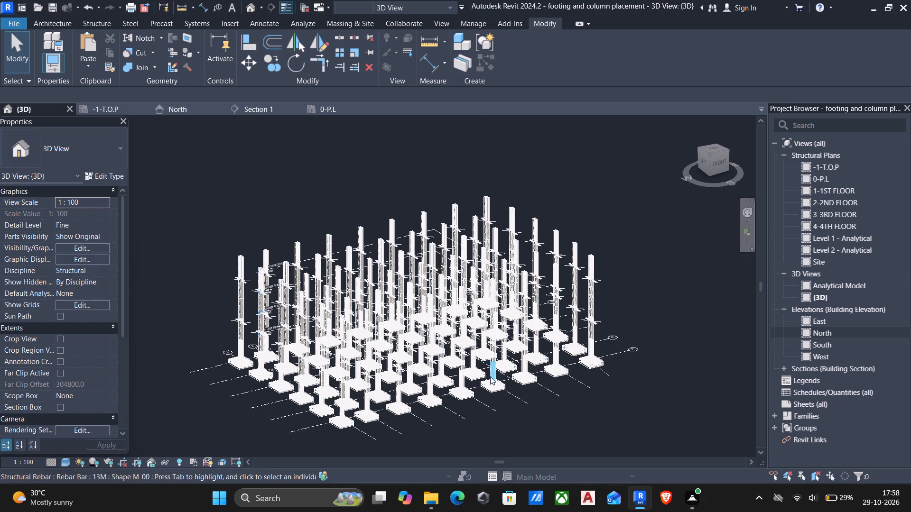
scroll(490, 376, up, 2)
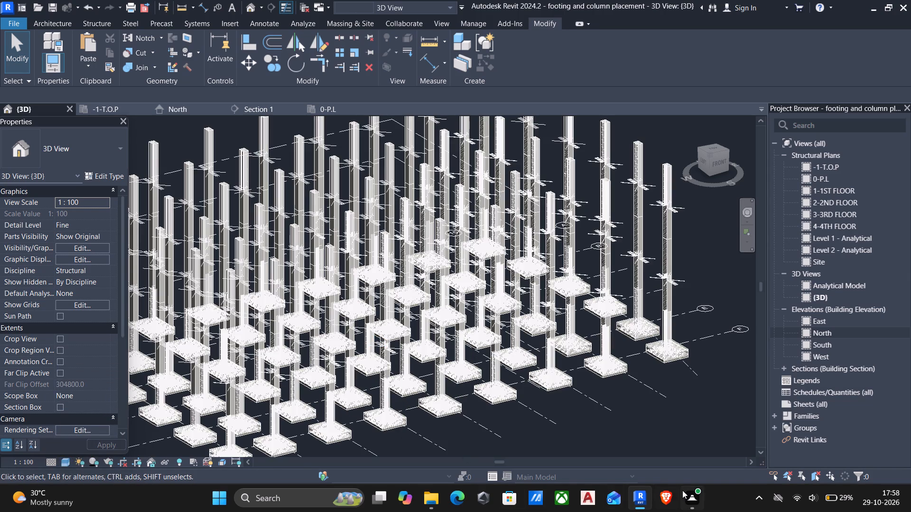
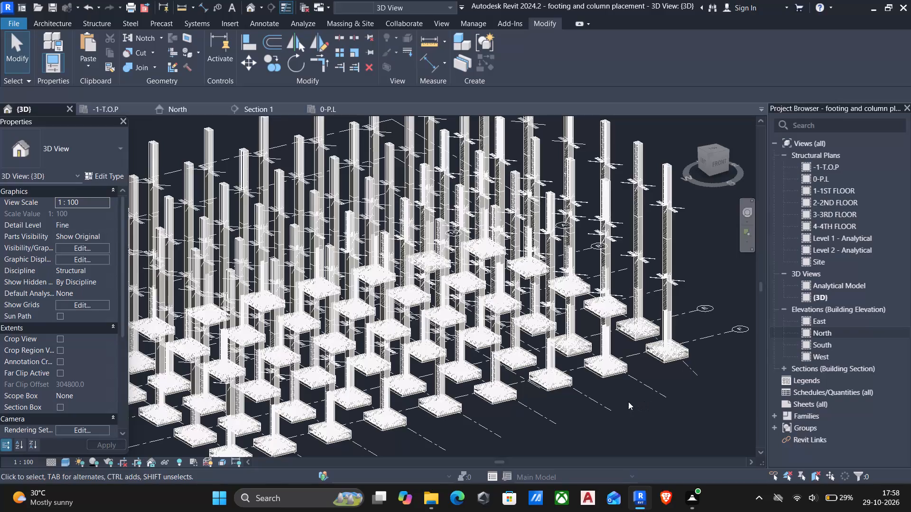
Reset the temporary hide/isolate in the -1-T.O.P structural plan so all of its elements are displayed.
middle_drag(548, 378, 616, 344)
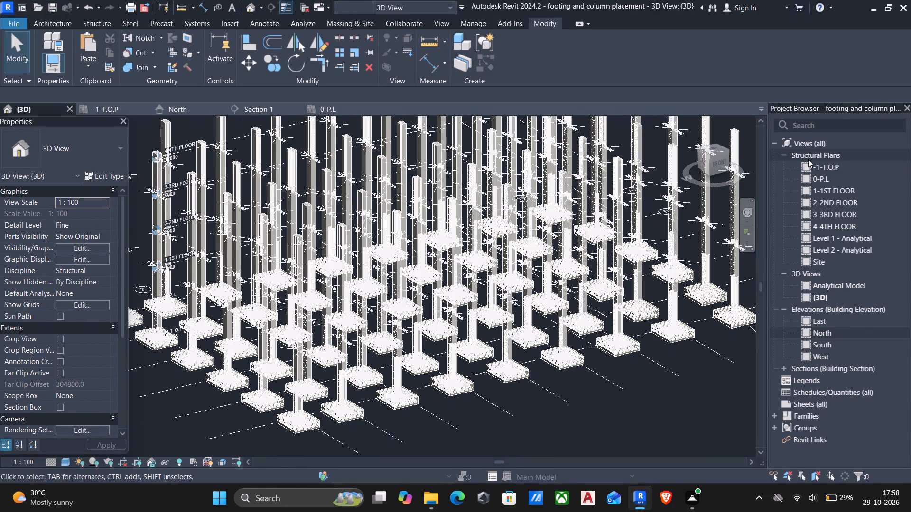
double_click(806, 166)
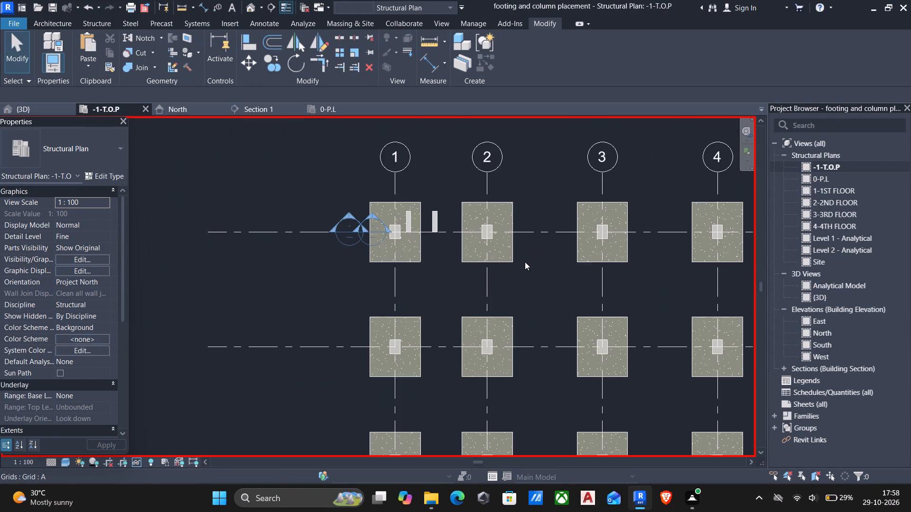
scroll(521, 265, down, 4)
middle_drag(511, 271, 467, 247)
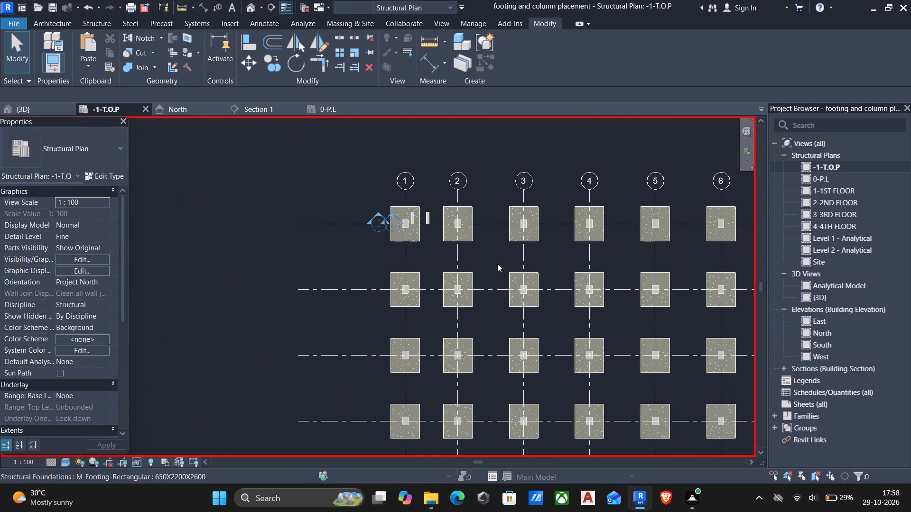
middle_drag(593, 343, 568, 331)
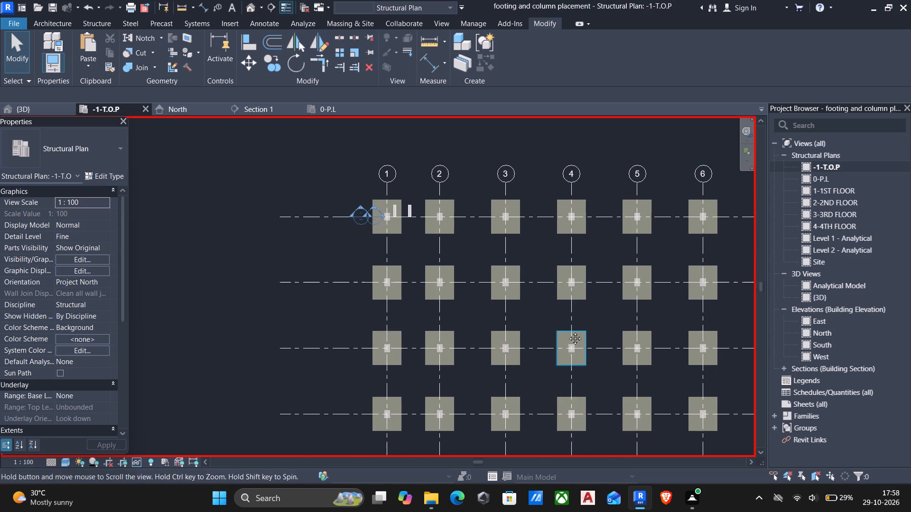
middle_drag(568, 331, 560, 327)
text(hr)
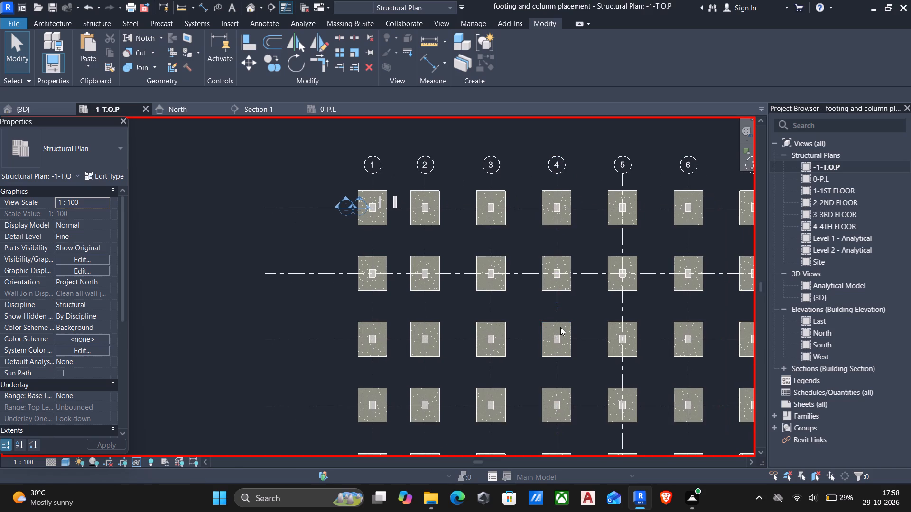
scroll(391, 305, down, 2)
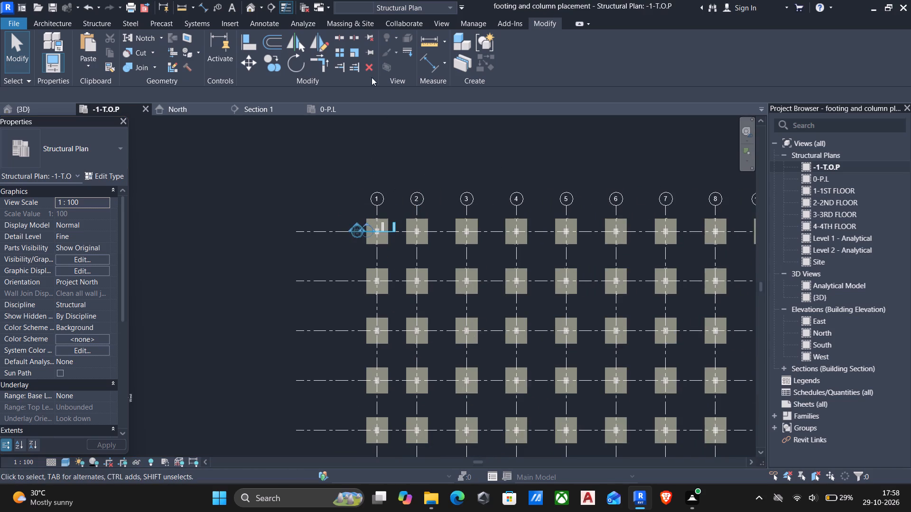
Examine the footings and column rebar across the whole grid from the opposite side and from a raised angle in 3D.
click(250, 7)
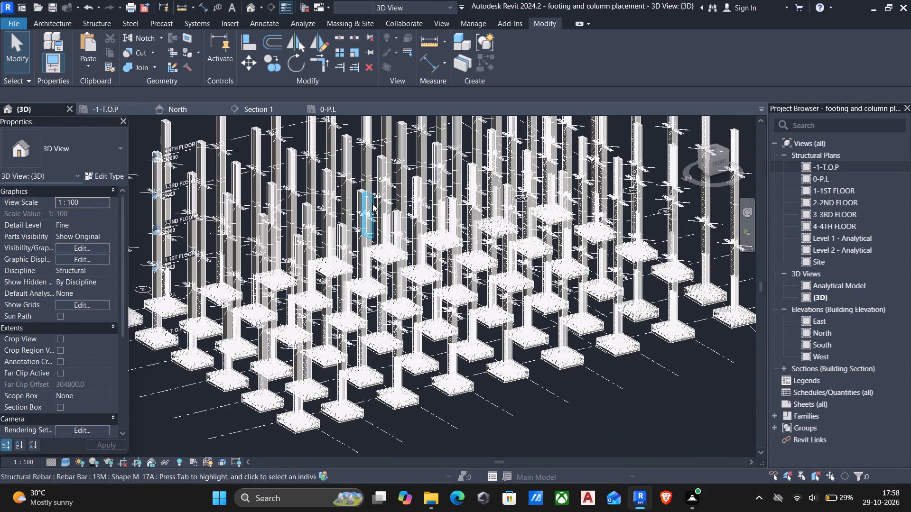
scroll(374, 205, down, 4)
key(Escape)
shift+middle_drag(380, 218, 560, 214)
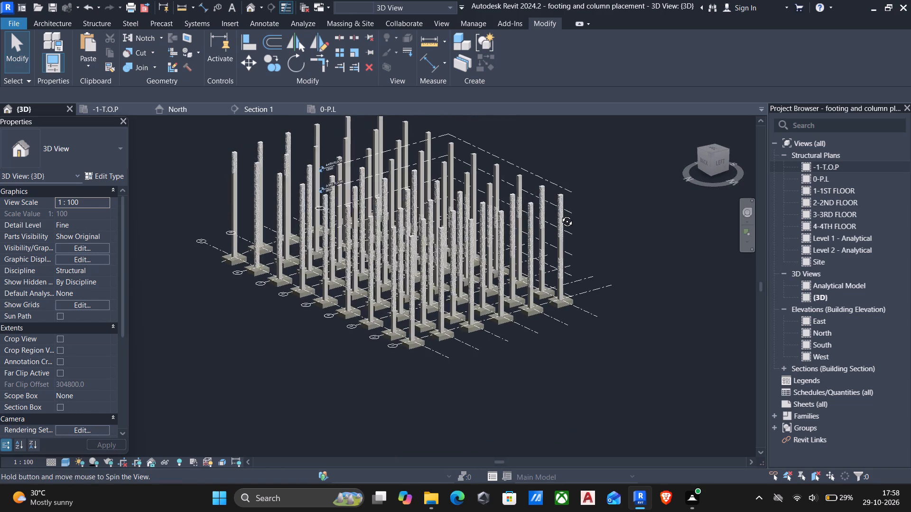
shift+middle_drag(560, 214, 529, 290)
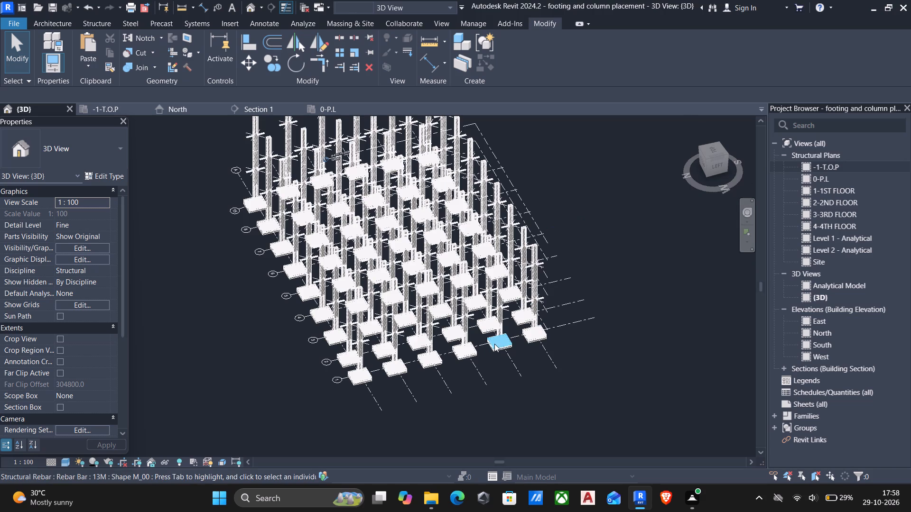
scroll(444, 342, up, 5)
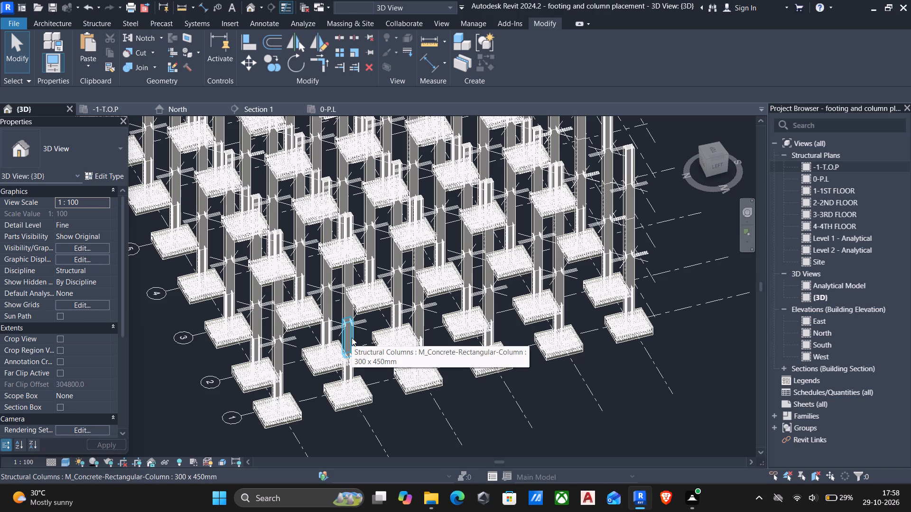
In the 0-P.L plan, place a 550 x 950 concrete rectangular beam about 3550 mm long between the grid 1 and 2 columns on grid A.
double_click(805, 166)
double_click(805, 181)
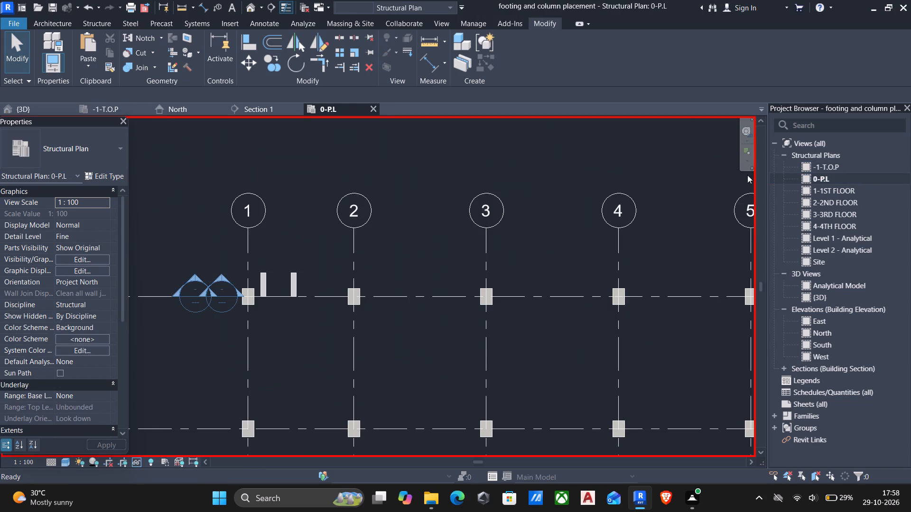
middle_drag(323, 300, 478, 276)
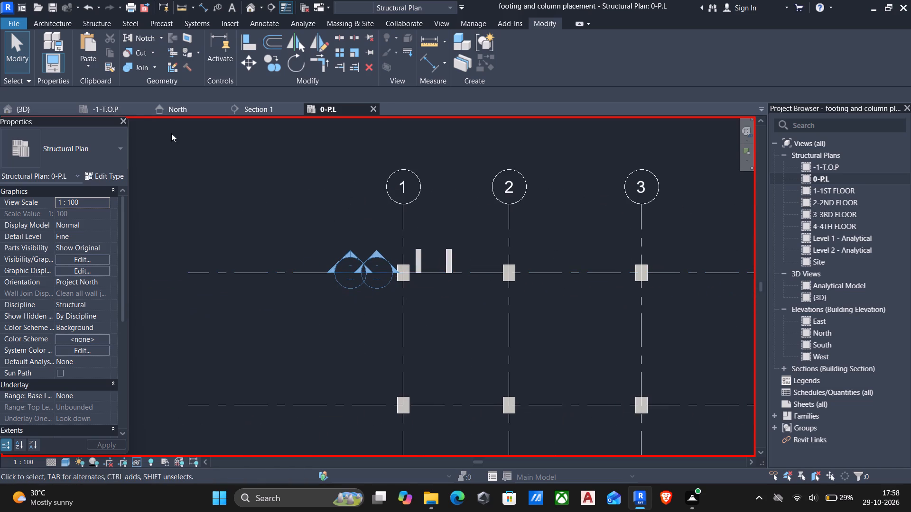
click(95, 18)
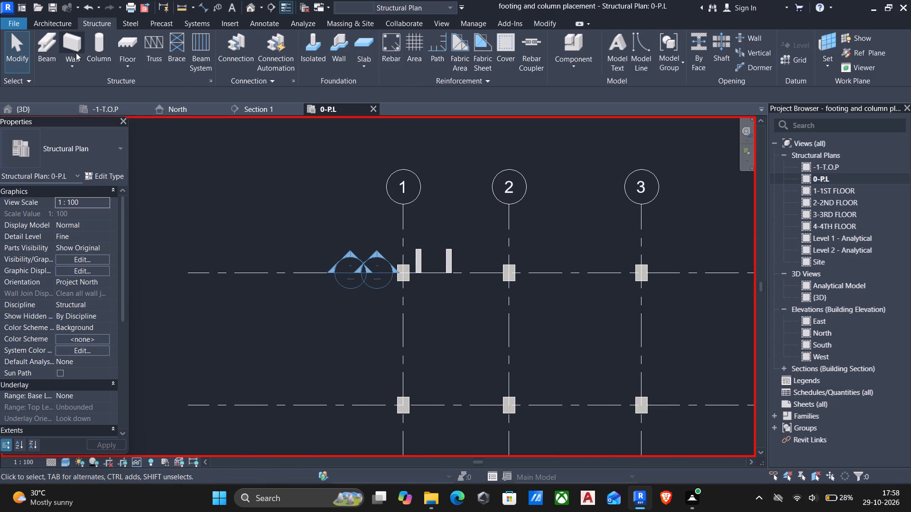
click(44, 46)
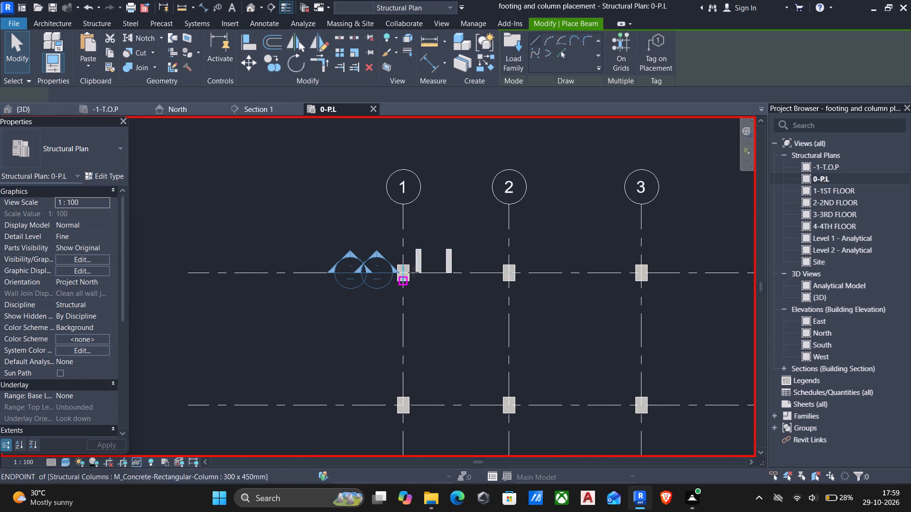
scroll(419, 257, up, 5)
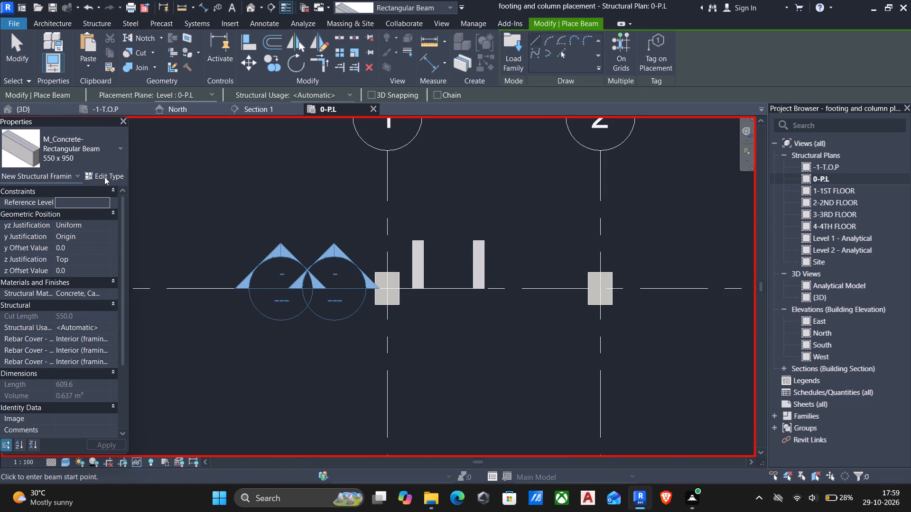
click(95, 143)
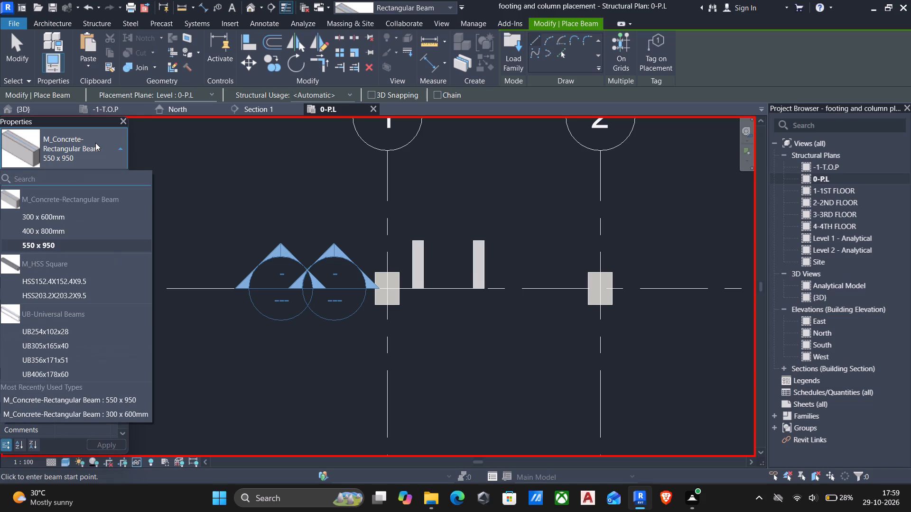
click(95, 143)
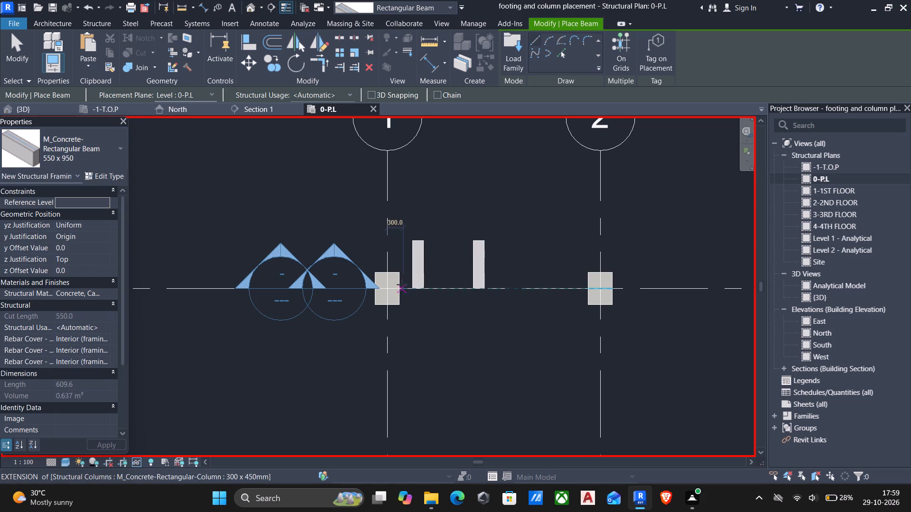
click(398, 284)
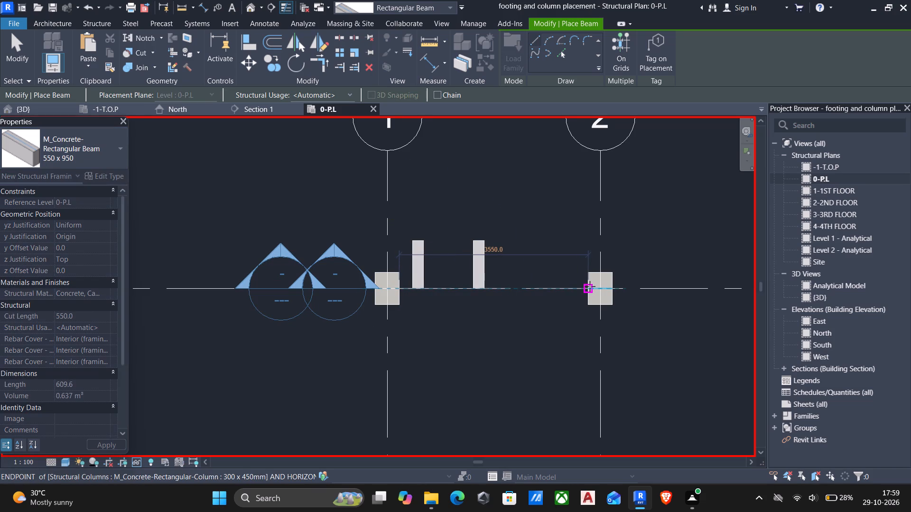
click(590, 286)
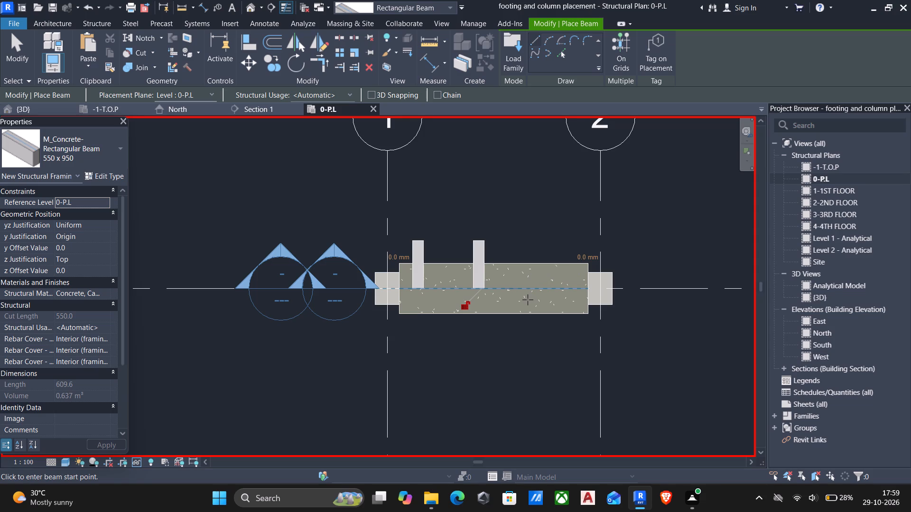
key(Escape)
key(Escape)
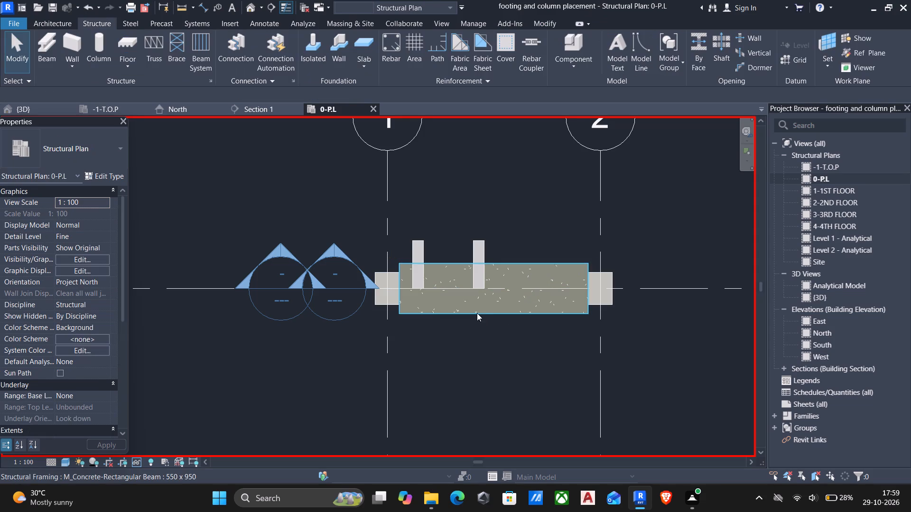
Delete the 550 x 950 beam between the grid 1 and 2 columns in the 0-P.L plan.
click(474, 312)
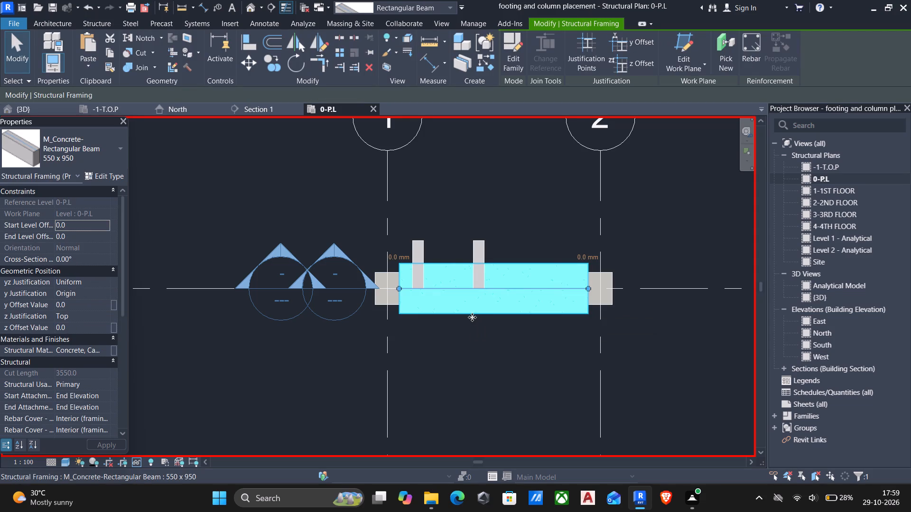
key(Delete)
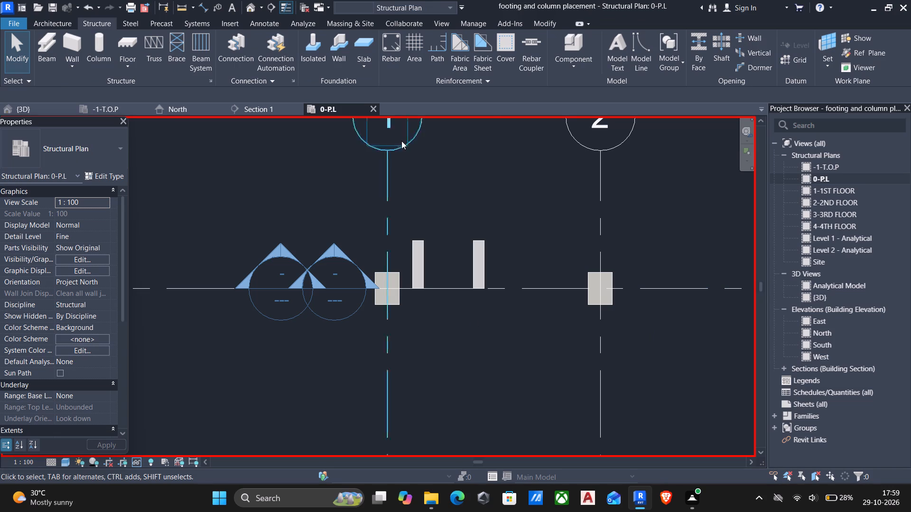
In the -1-T.O.P plan, window-select the whole footing and column layout and filter the selection to Grids only.
double_click(805, 165)
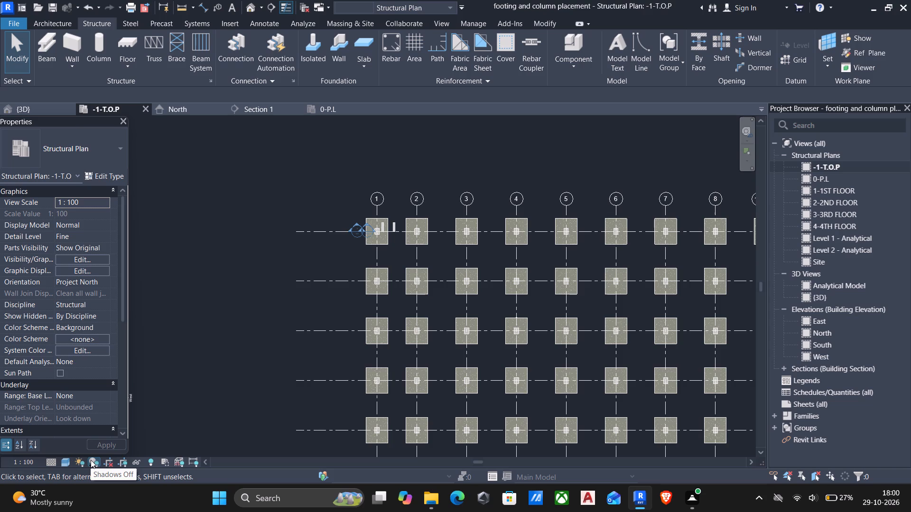
scroll(257, 225, down, 3)
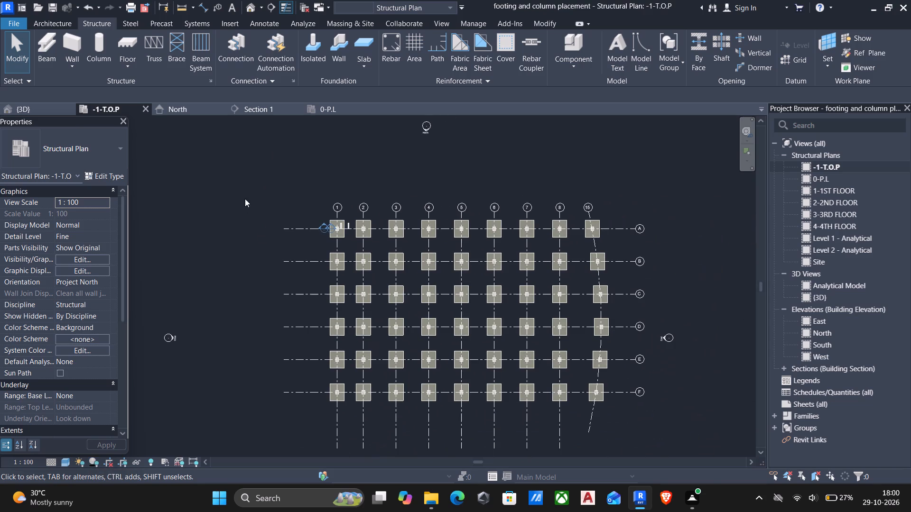
drag(244, 180, 667, 430)
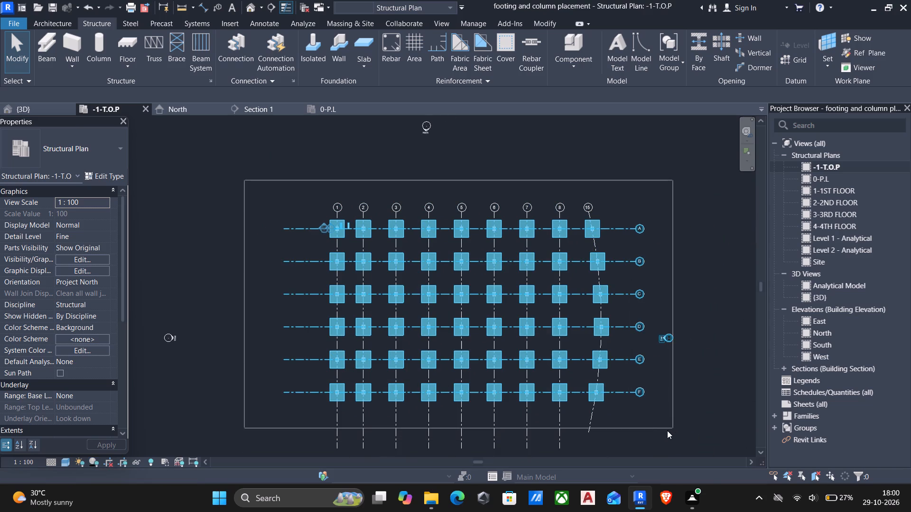
drag(667, 430, 655, 436)
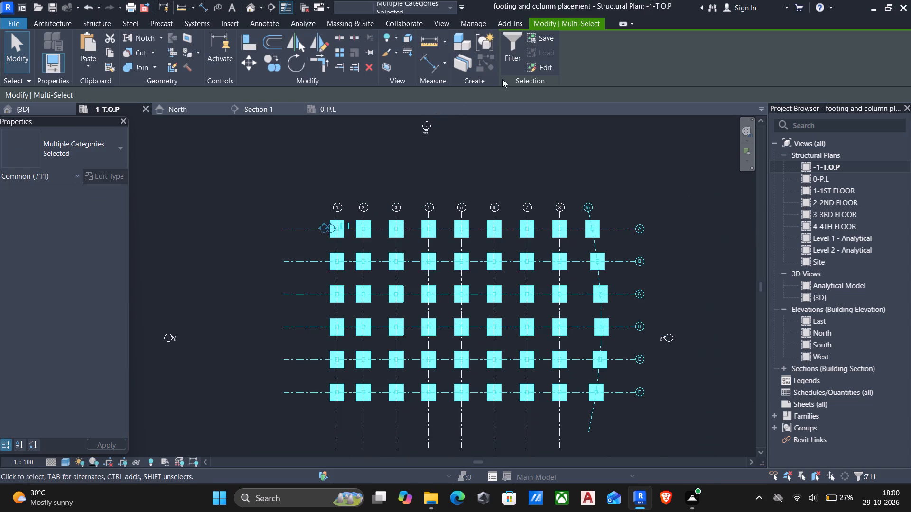
click(511, 41)
click(516, 187)
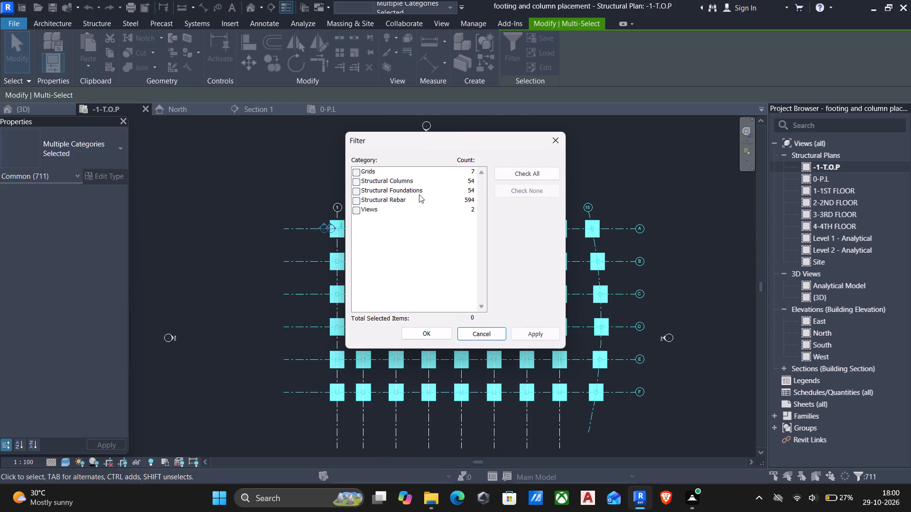
click(357, 166)
click(357, 173)
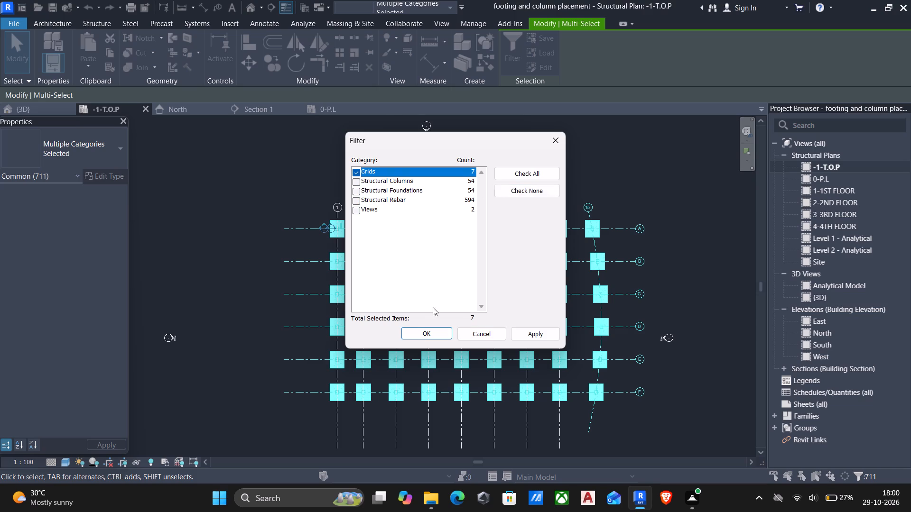
click(524, 332)
click(433, 335)
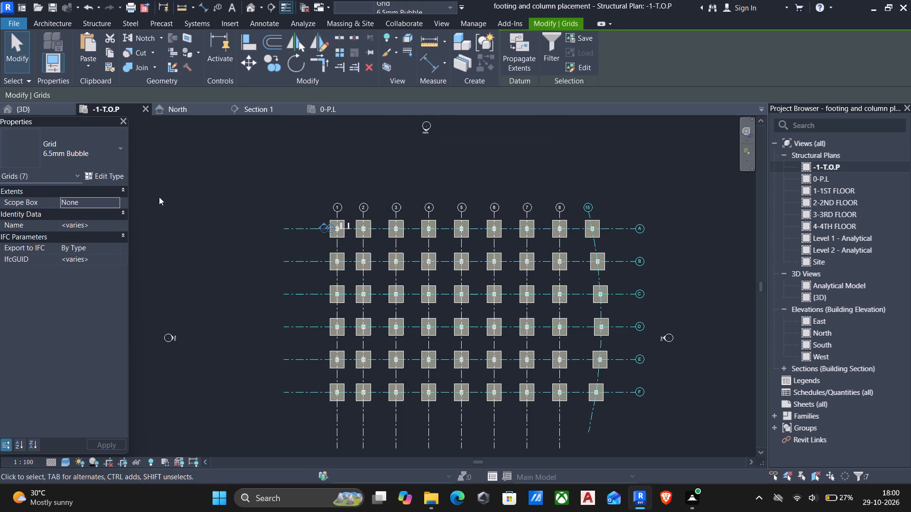
In the -1-T.O.P plan, place 550 x 950 concrete rectangular beams along all numbered and lettered grid lines, including the curved grid.
click(93, 20)
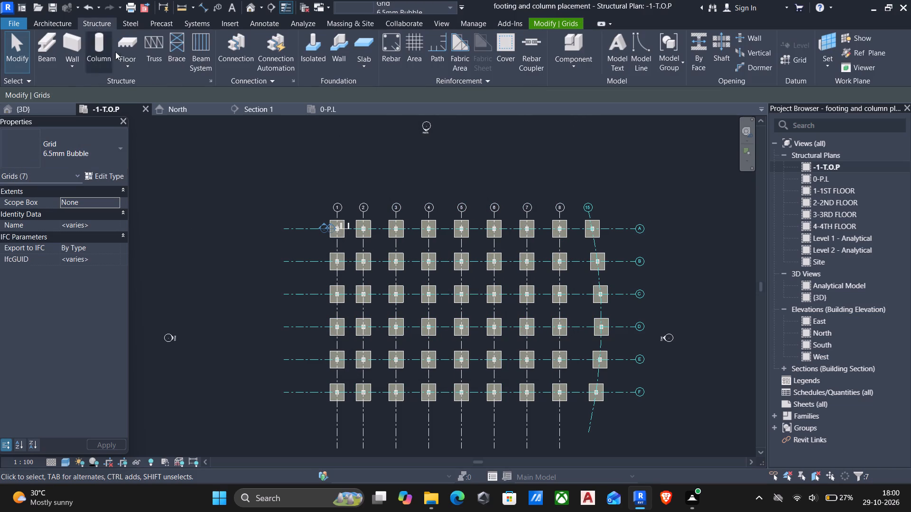
click(46, 47)
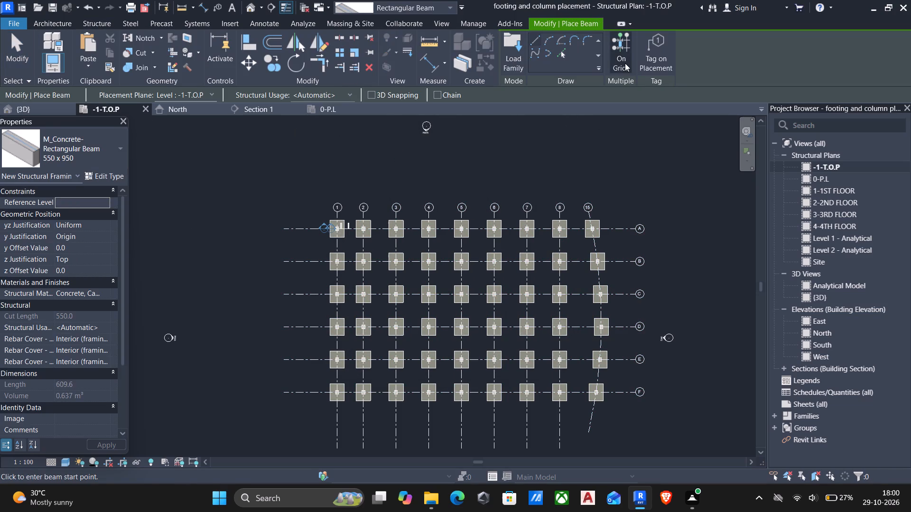
click(623, 59)
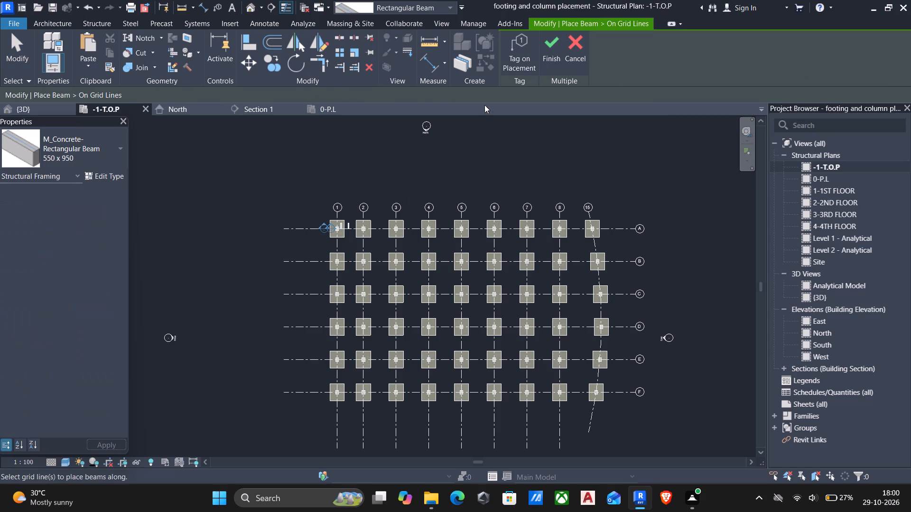
click(547, 44)
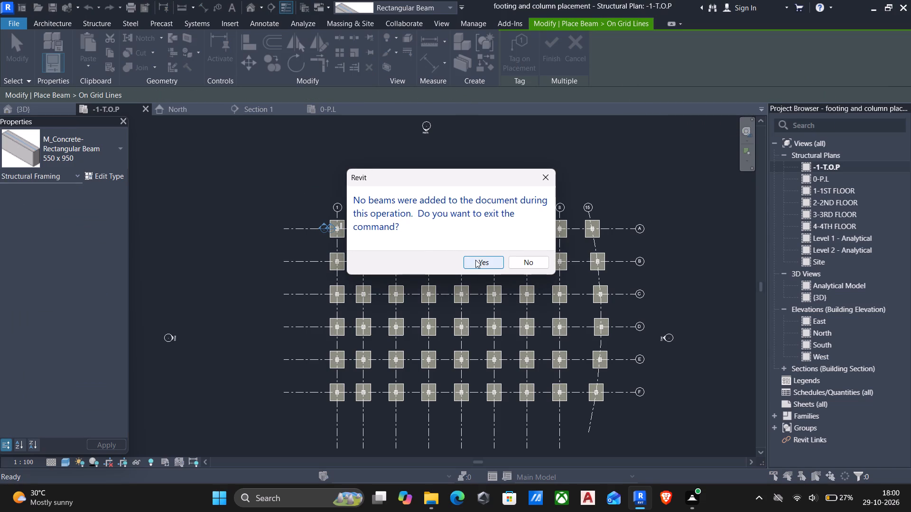
click(527, 265)
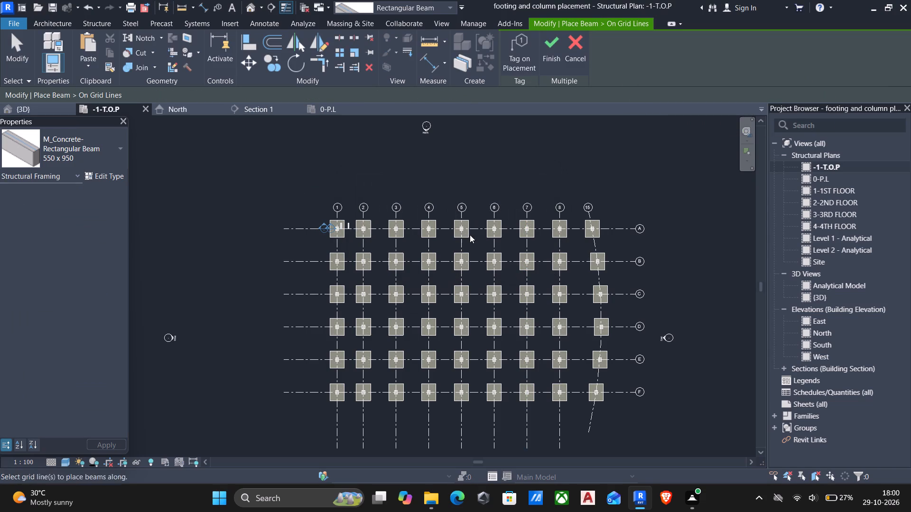
click(78, 149)
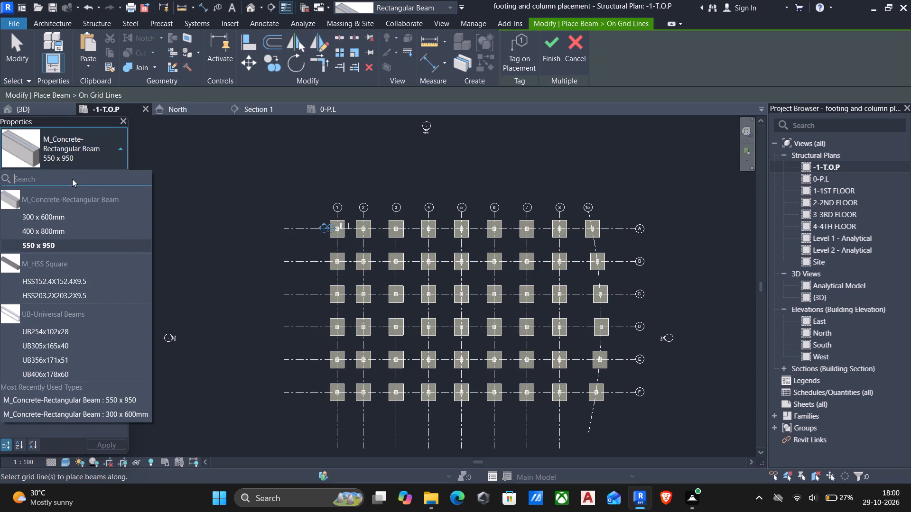
click(52, 245)
drag(300, 201, 649, 445)
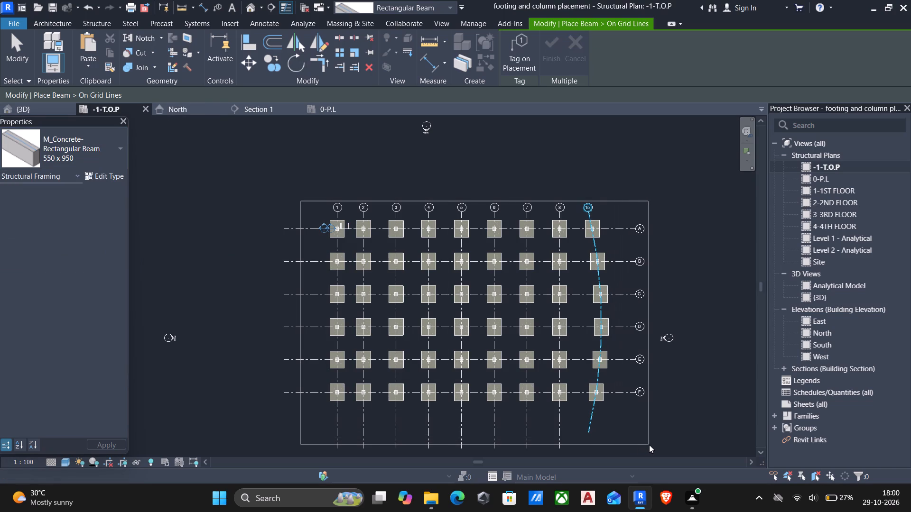
drag(649, 445, 651, 444)
drag(241, 210, 589, 436)
drag(243, 171, 659, 449)
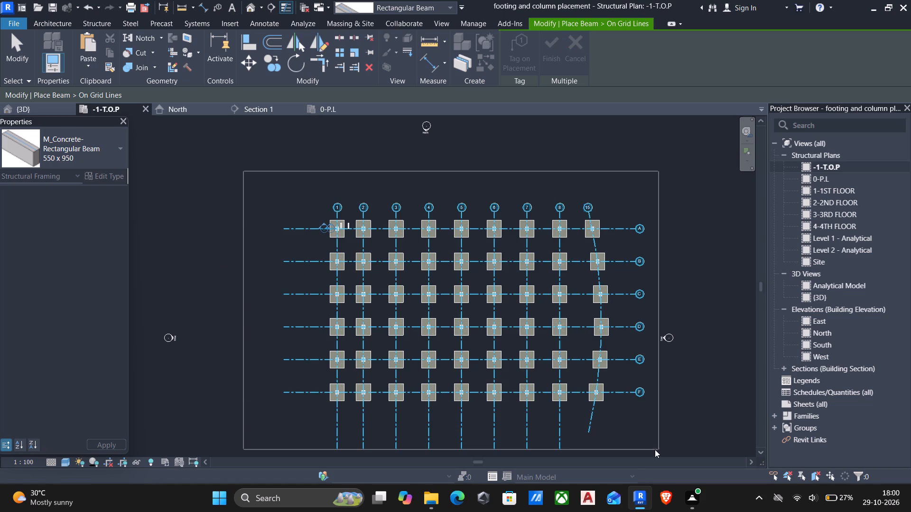
click(553, 43)
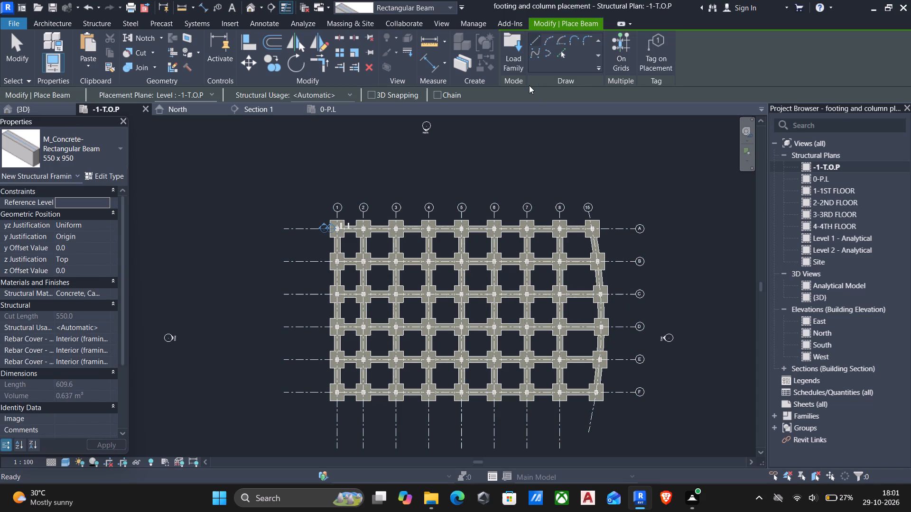
Examine the new beams between the footings in 3D, highlighting all instances of the 550 x 950 type.
scroll(365, 225, up, 5)
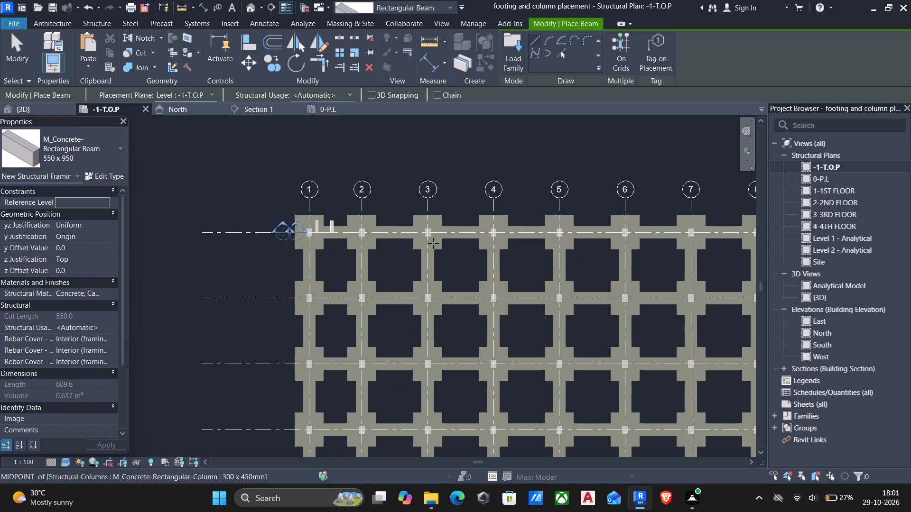
click(247, 8)
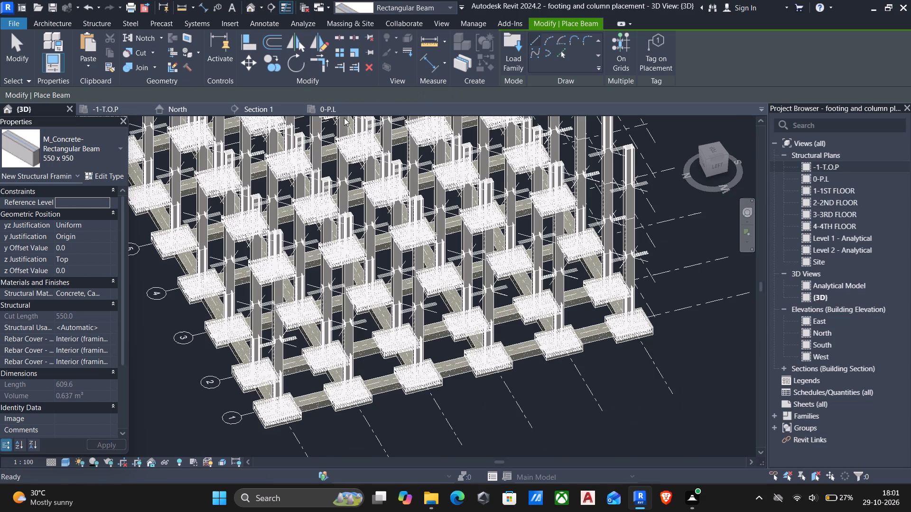
scroll(377, 405, up, 1)
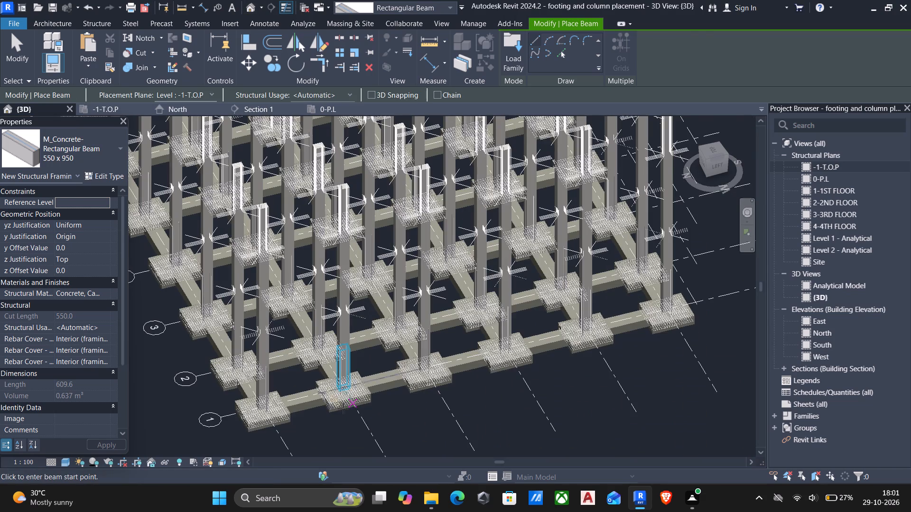
key(Escape)
scroll(309, 403, up, 4)
click(303, 402)
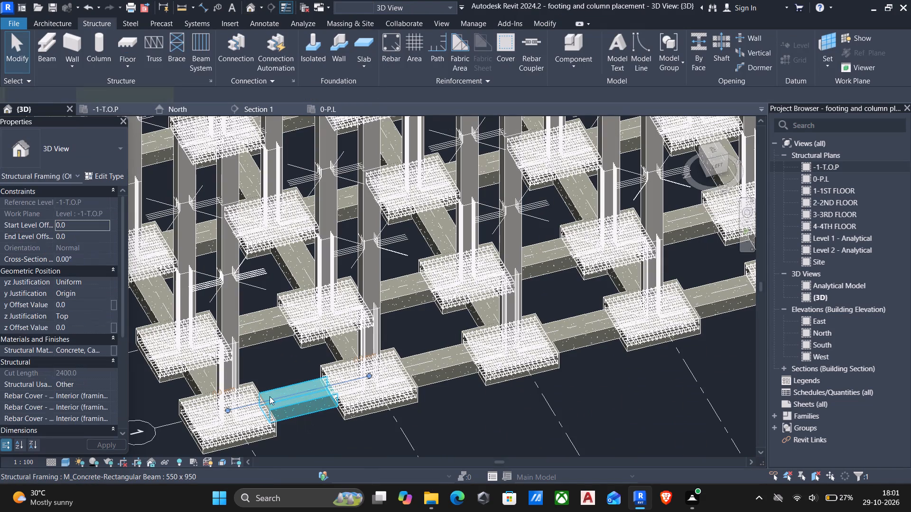
text(sa)
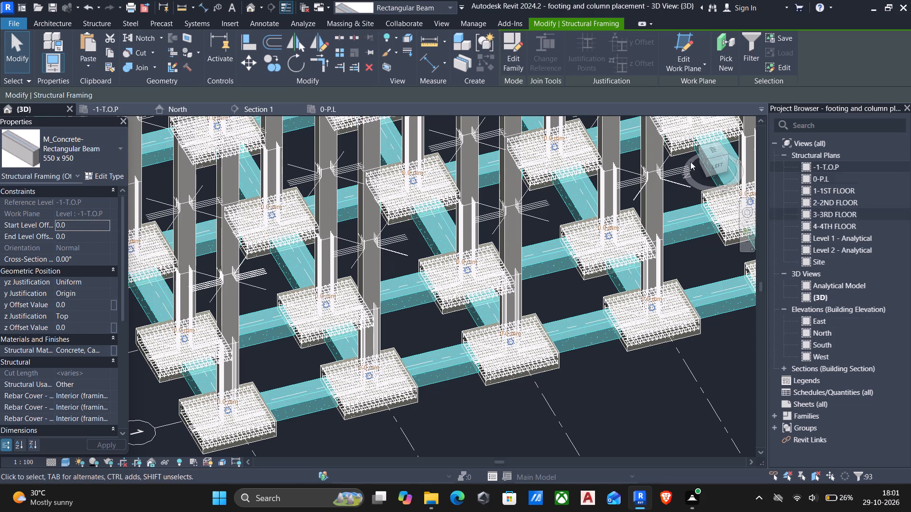
scroll(464, 244, down, 3)
scroll(446, 283, down, 3)
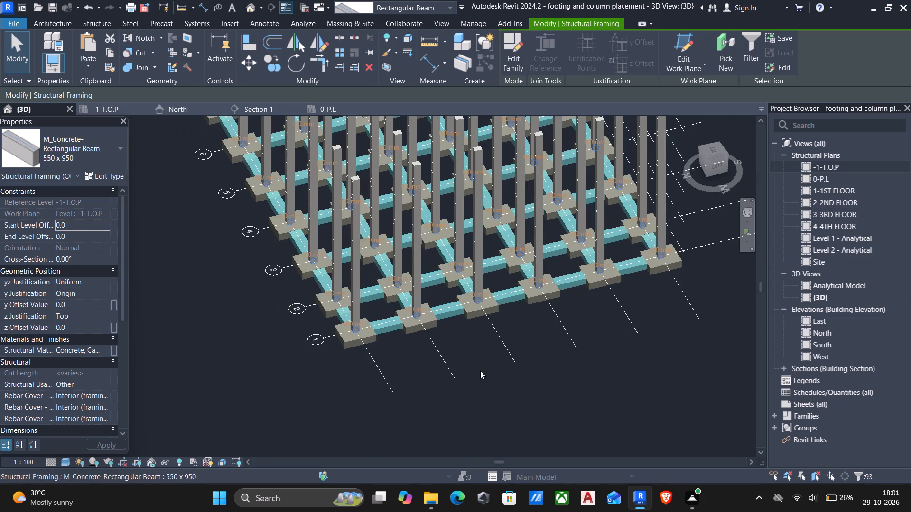
click(484, 379)
Copy all 550 x 950 beams at -1-T.O.P and paste them aligned to the 0-P.L level.
click(454, 309)
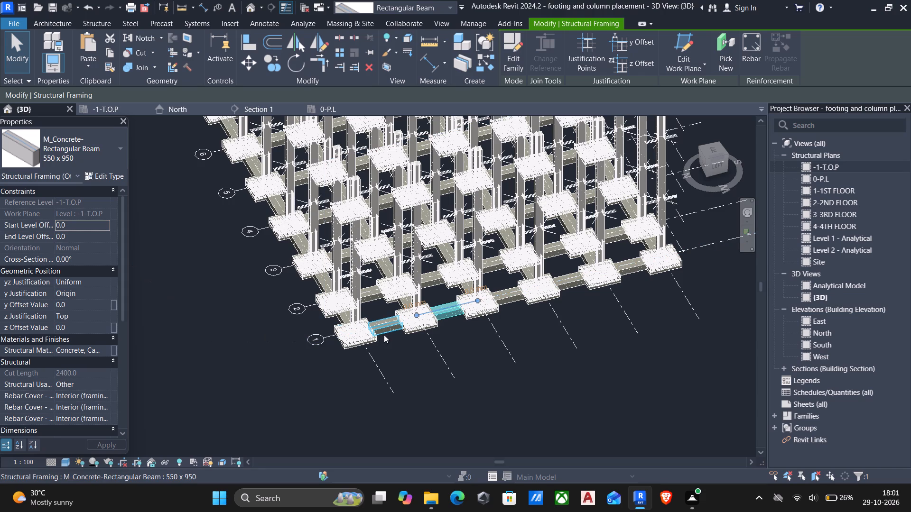
text(sa)
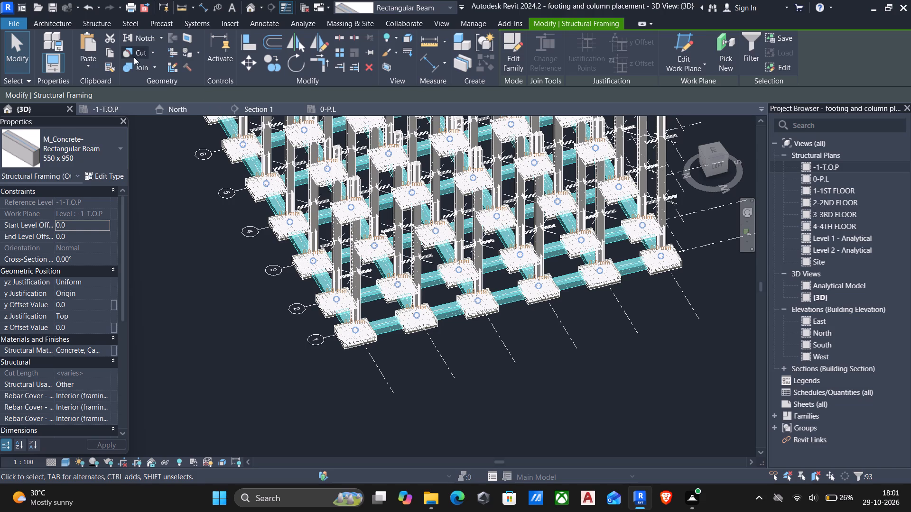
click(111, 53)
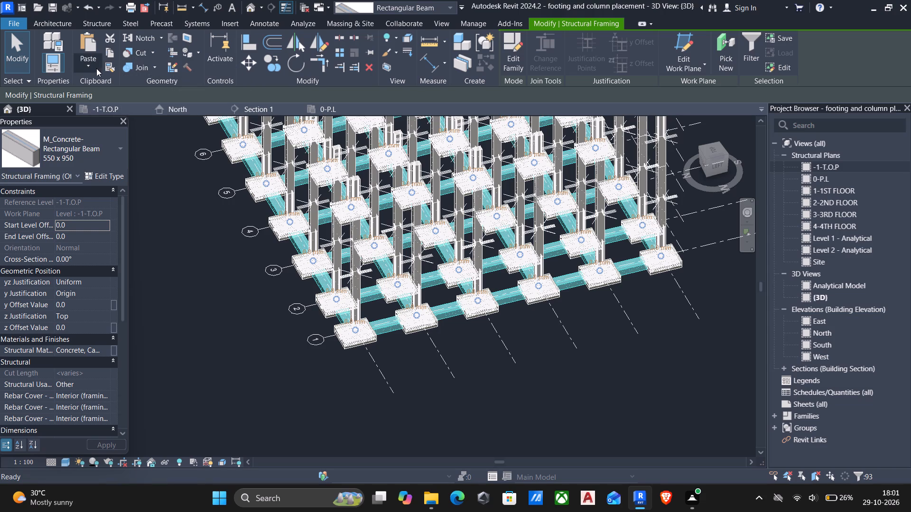
click(92, 64)
click(162, 105)
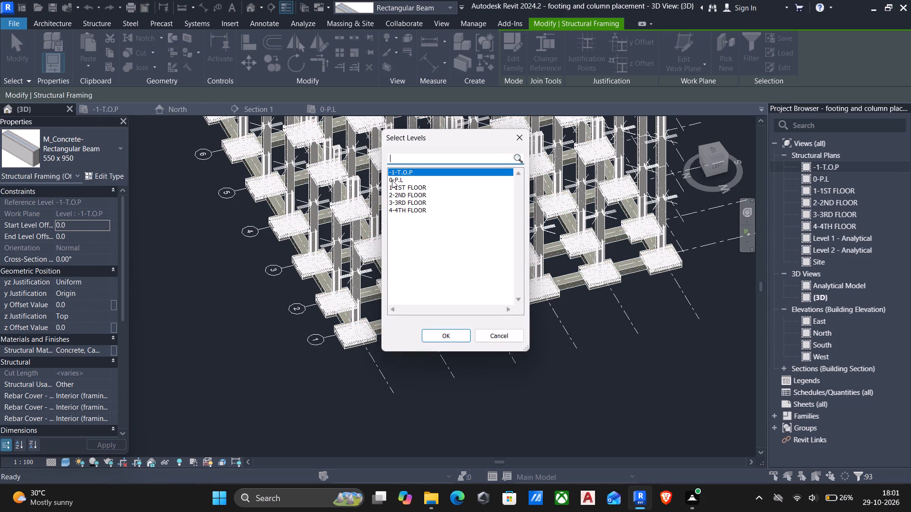
click(398, 181)
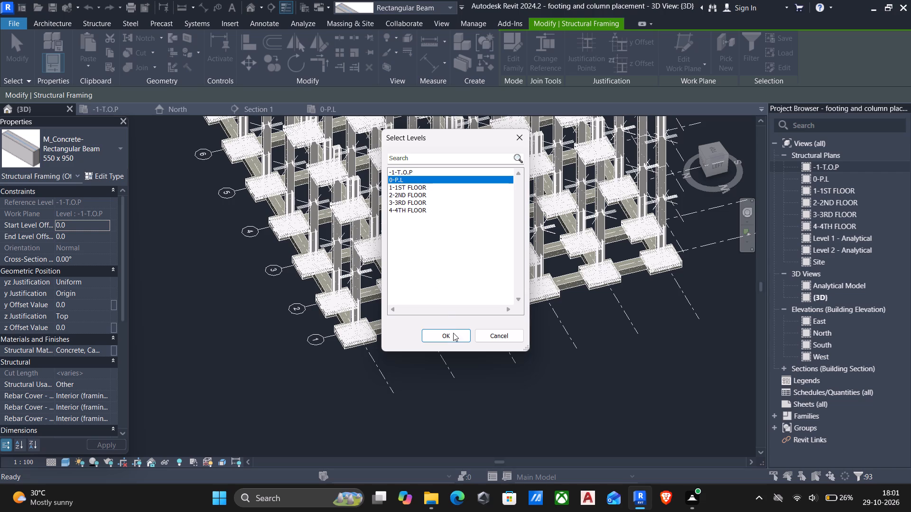
click(443, 335)
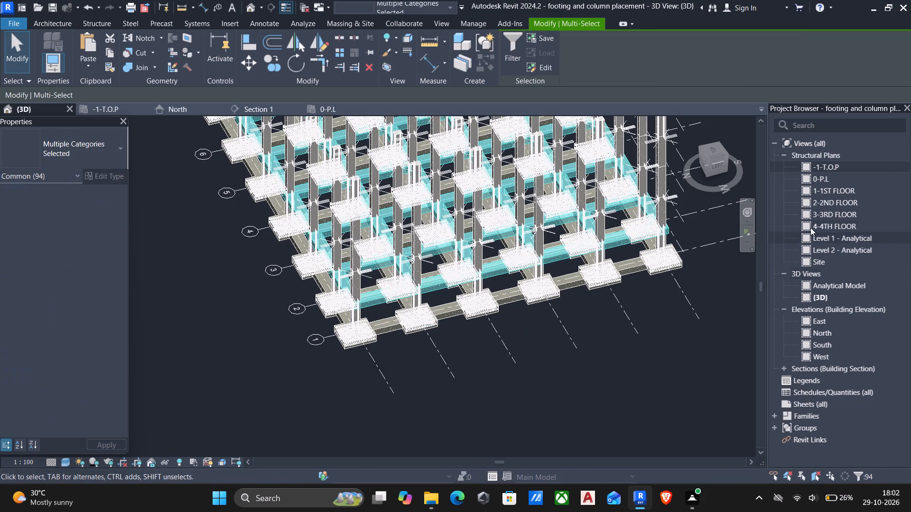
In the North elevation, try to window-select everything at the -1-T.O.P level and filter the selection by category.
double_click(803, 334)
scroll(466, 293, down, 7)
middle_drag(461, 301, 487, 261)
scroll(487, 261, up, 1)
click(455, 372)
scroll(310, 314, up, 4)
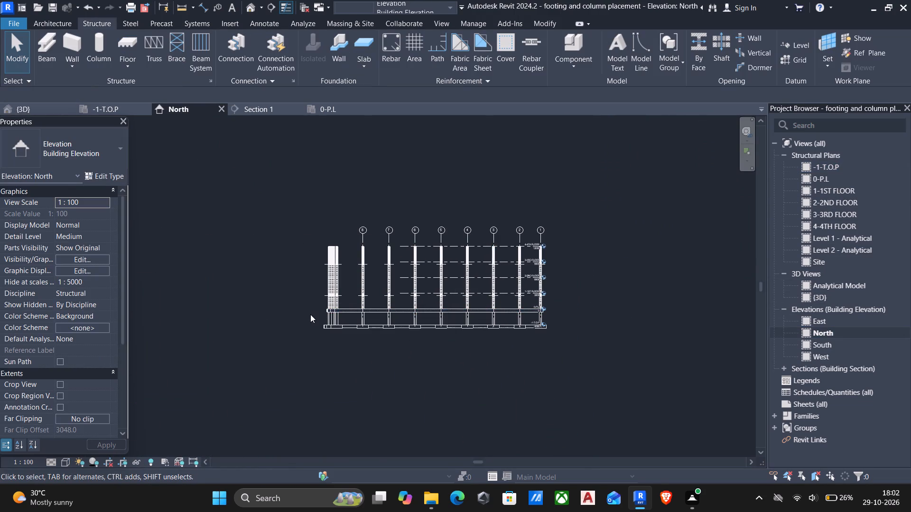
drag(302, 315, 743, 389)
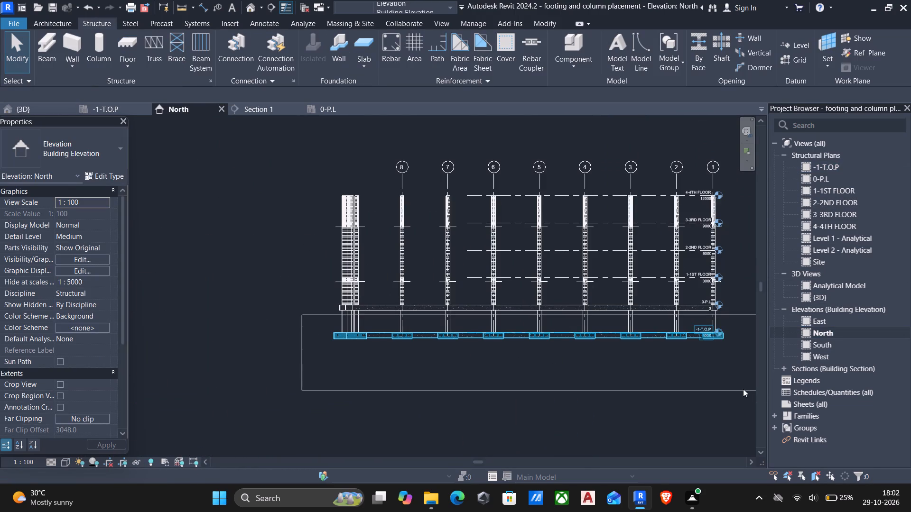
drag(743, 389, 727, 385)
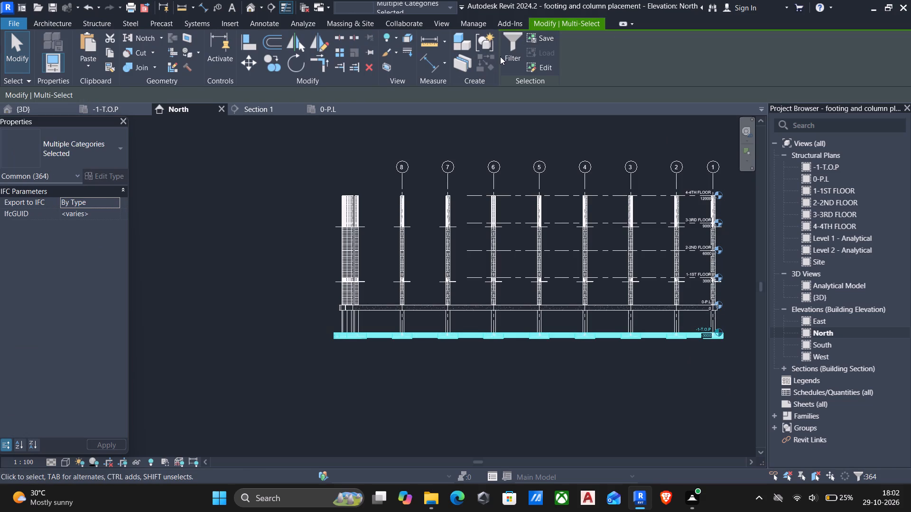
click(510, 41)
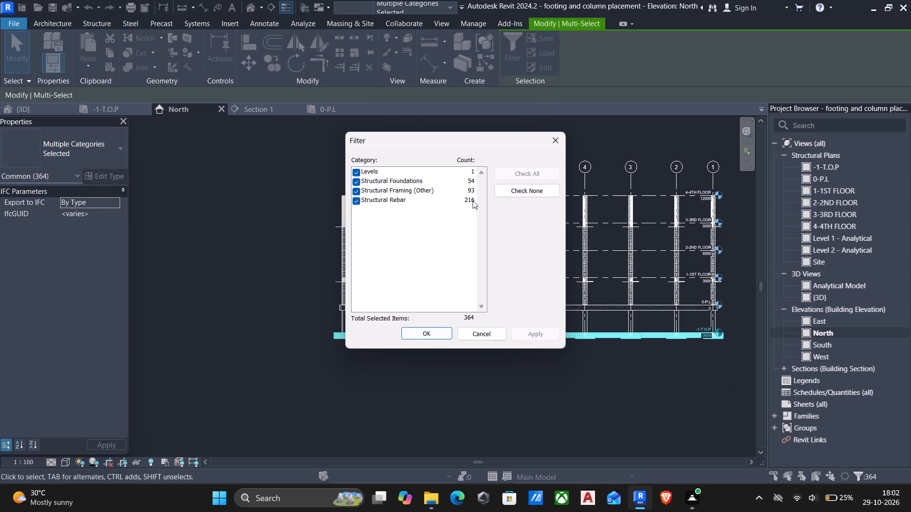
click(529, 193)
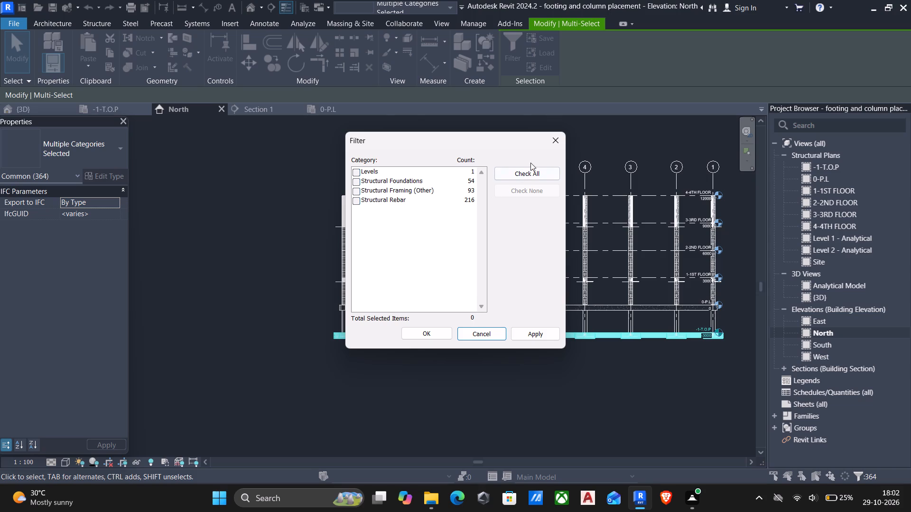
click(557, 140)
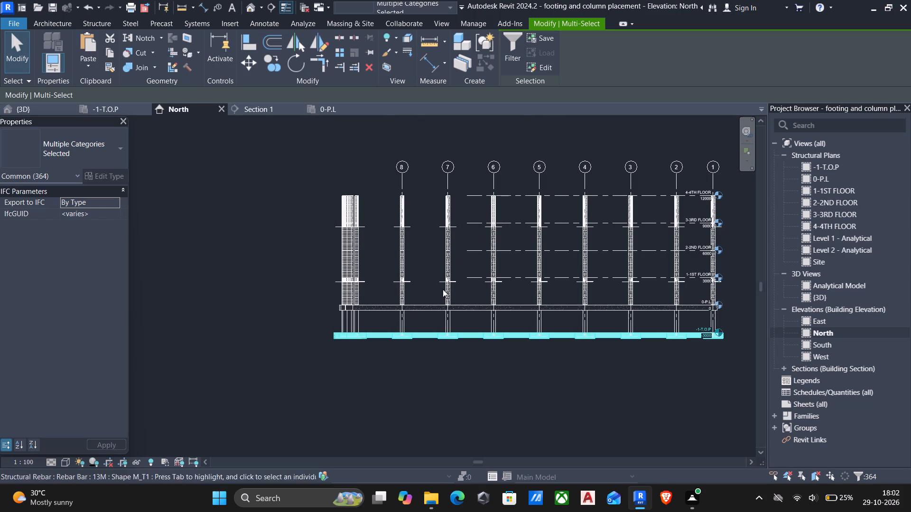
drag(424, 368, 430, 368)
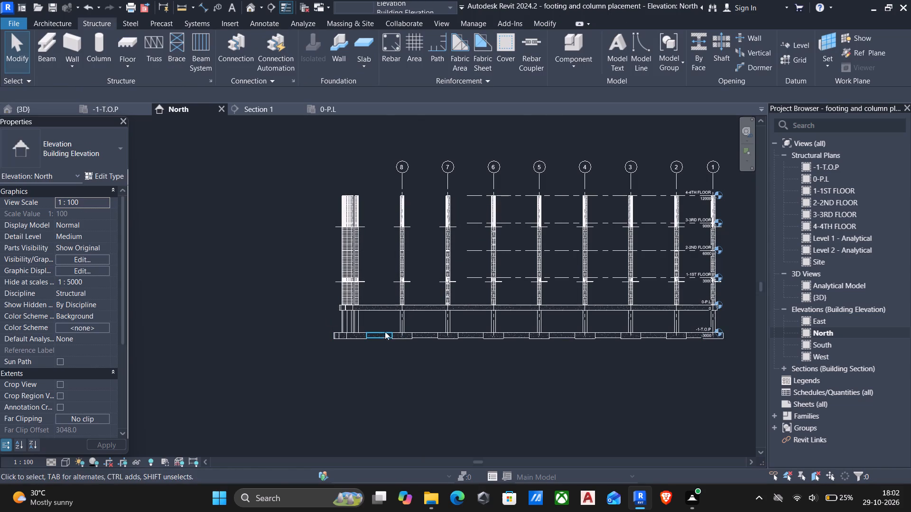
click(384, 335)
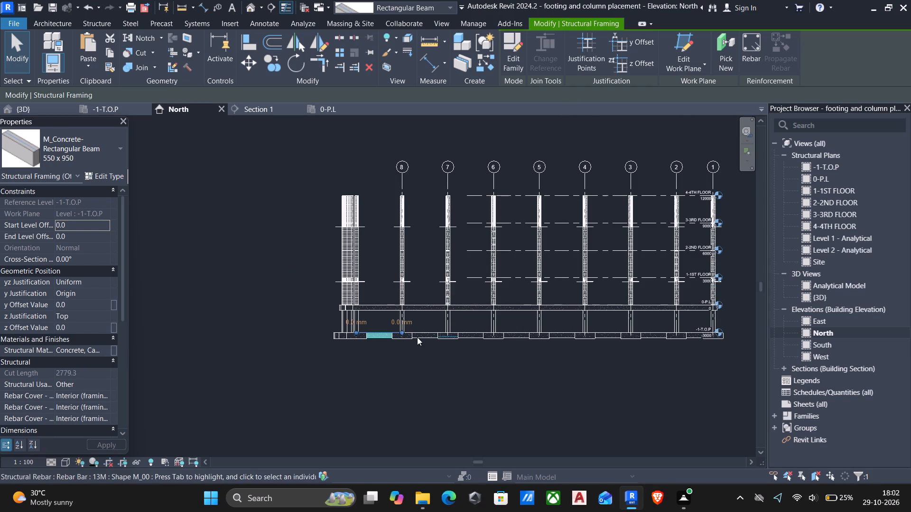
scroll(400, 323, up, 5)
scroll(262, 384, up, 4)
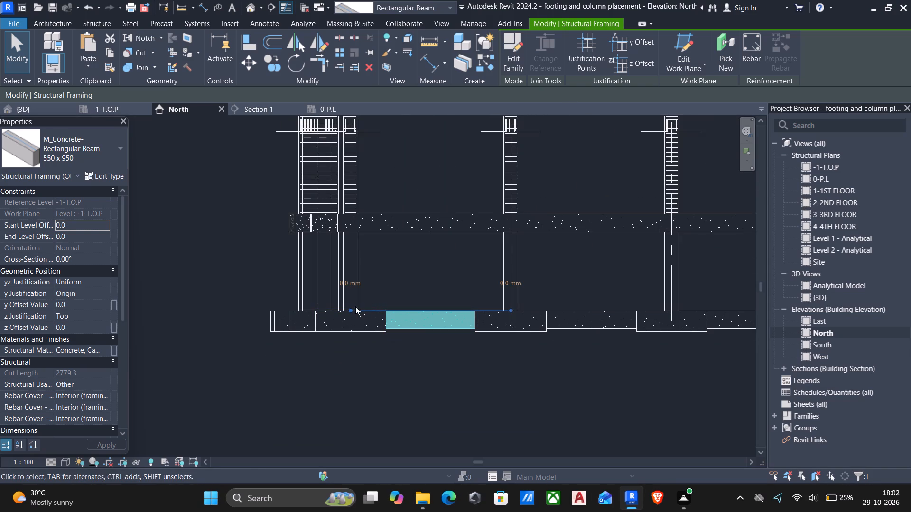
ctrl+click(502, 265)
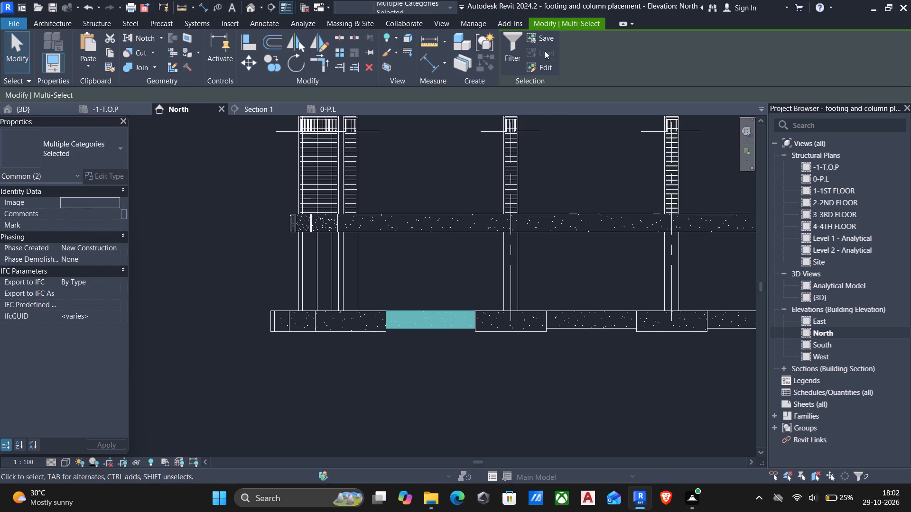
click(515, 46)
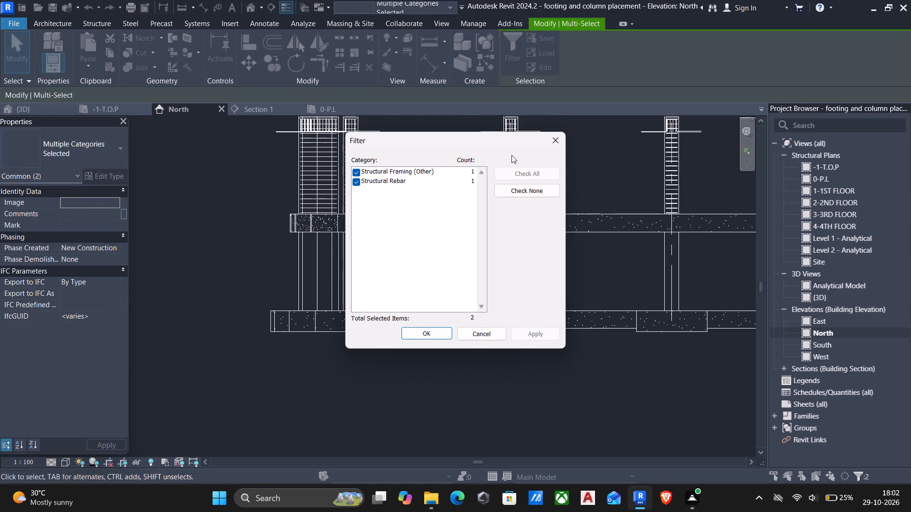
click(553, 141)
In the North elevation, select everything at the -1-T.O.P level, filter to Structural Framing (Other) only, and delete those beams.
scroll(498, 218, down, 4)
scroll(299, 250, down, 3)
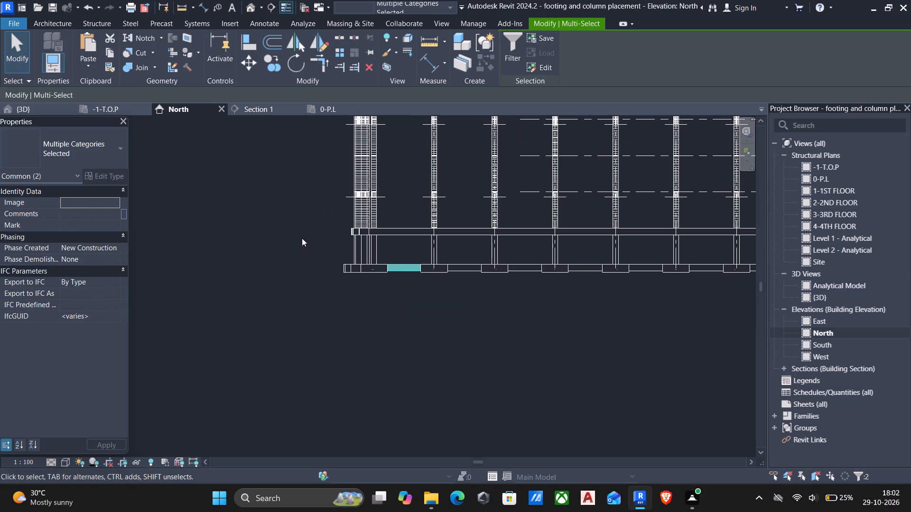
drag(301, 236, 394, 288)
scroll(300, 256, down, 5)
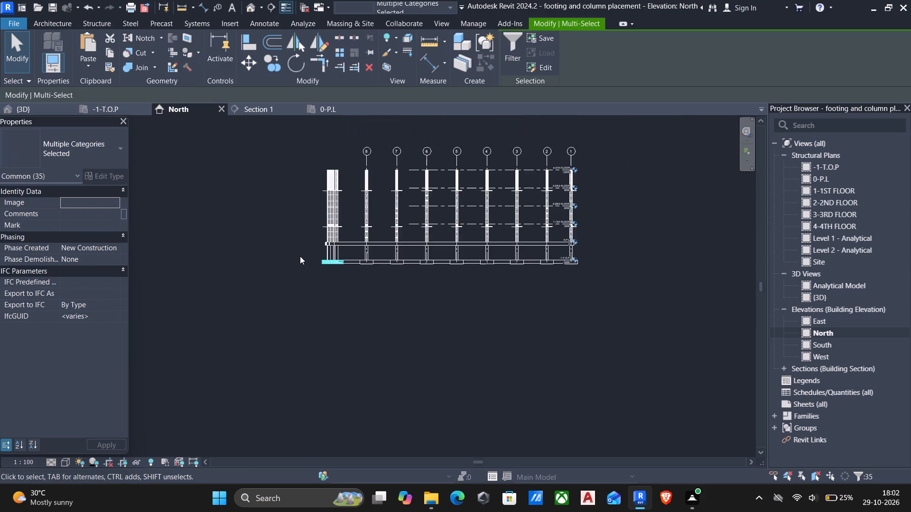
scroll(298, 256, up, 1)
drag(296, 255, 645, 297)
click(508, 45)
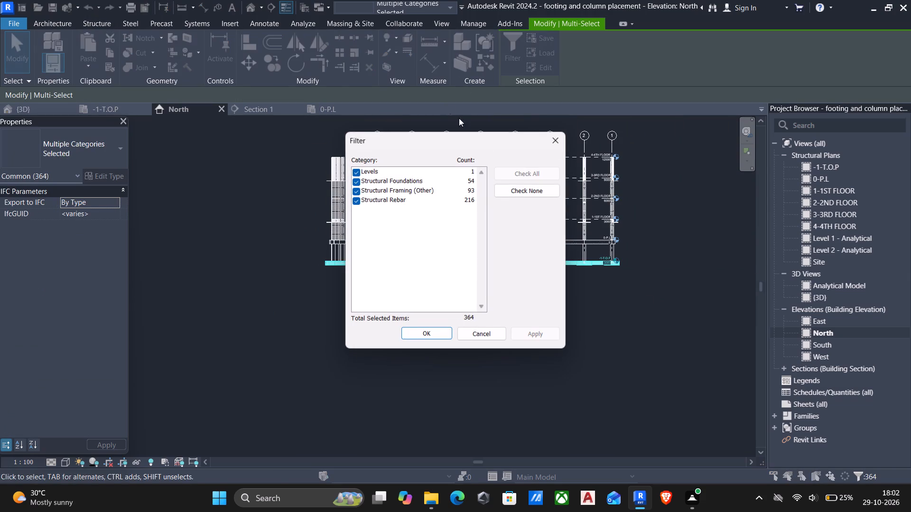
click(519, 188)
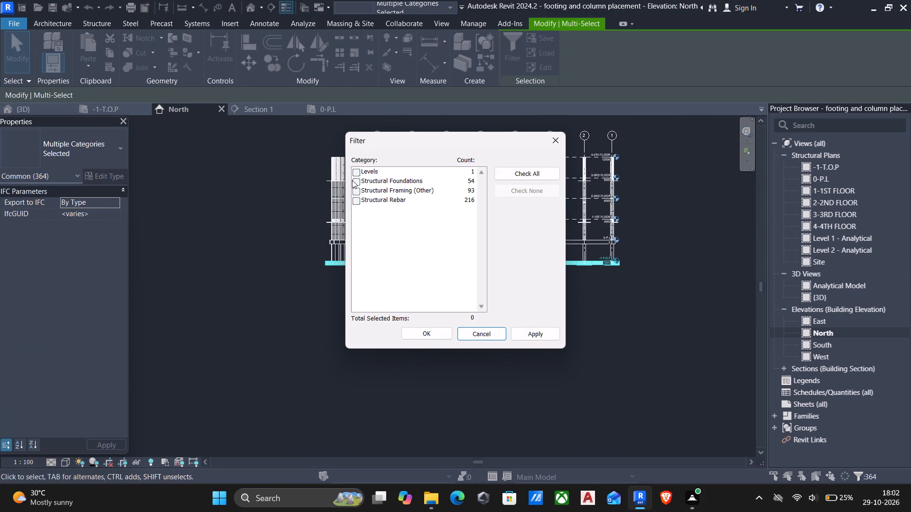
click(354, 192)
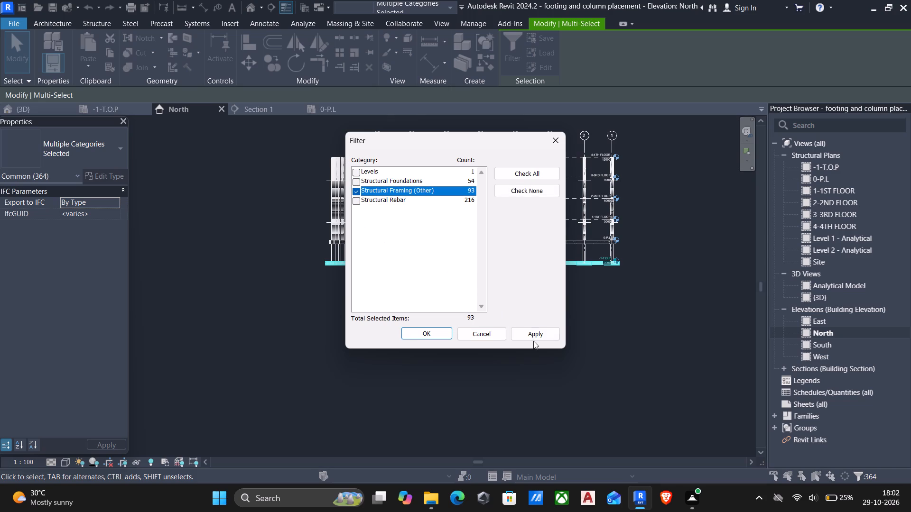
click(536, 333)
click(428, 334)
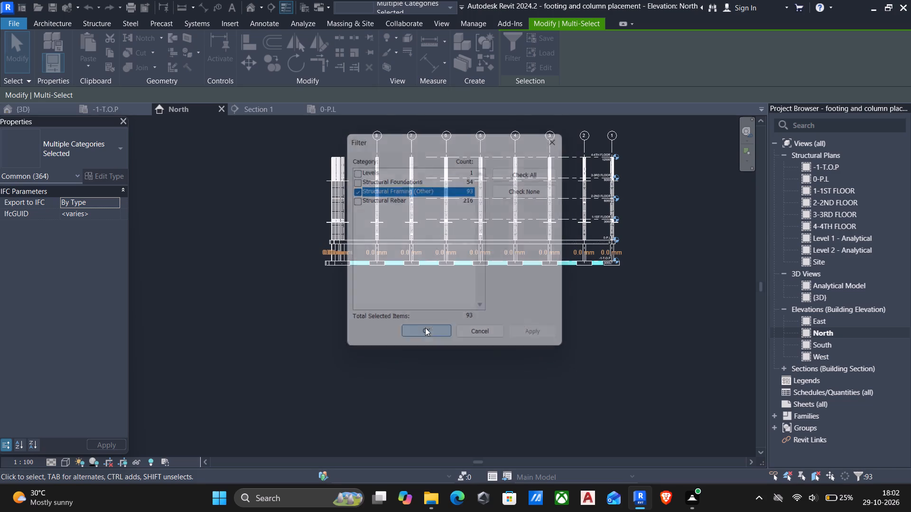
scroll(499, 254, up, 4)
key(Delete)
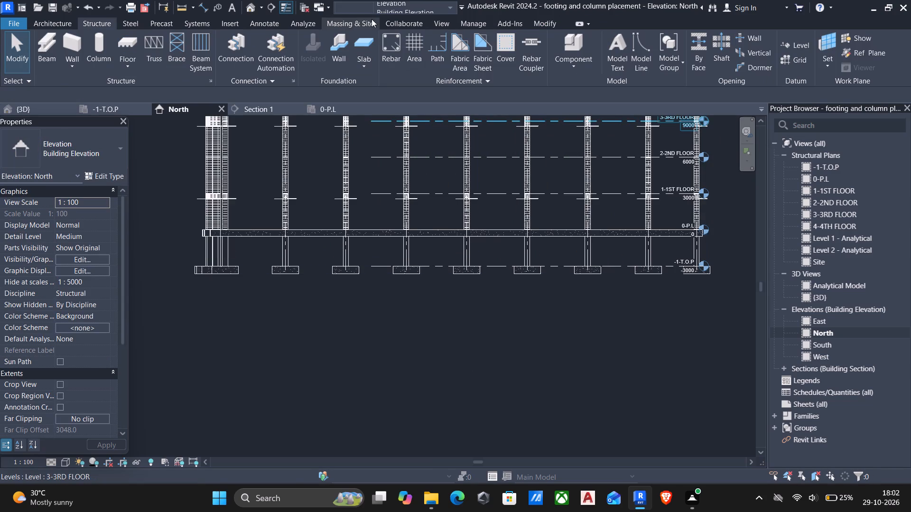
In 3D, copy all 550 x 950 beams at 0-P.L and paste them aligned to levels 1-1ST FLOOR through 4-4TH FLOOR.
click(253, 9)
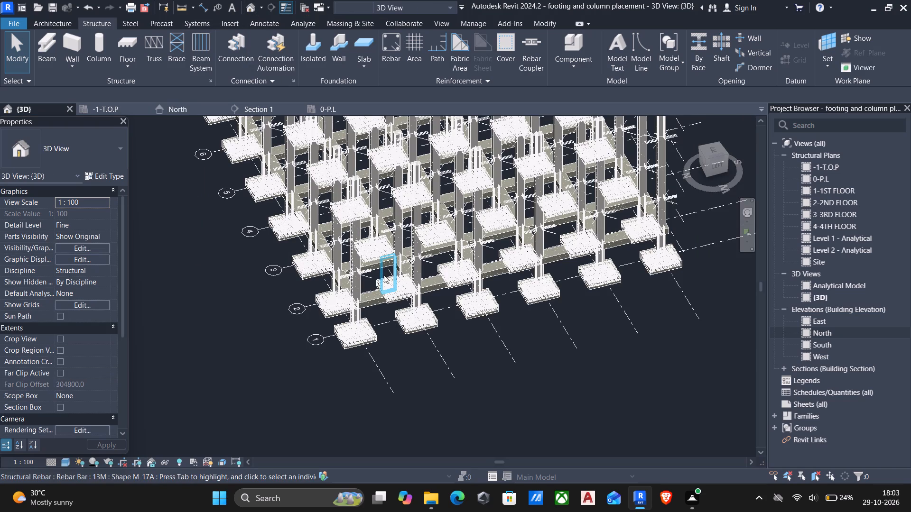
middle_drag(386, 273, 371, 193)
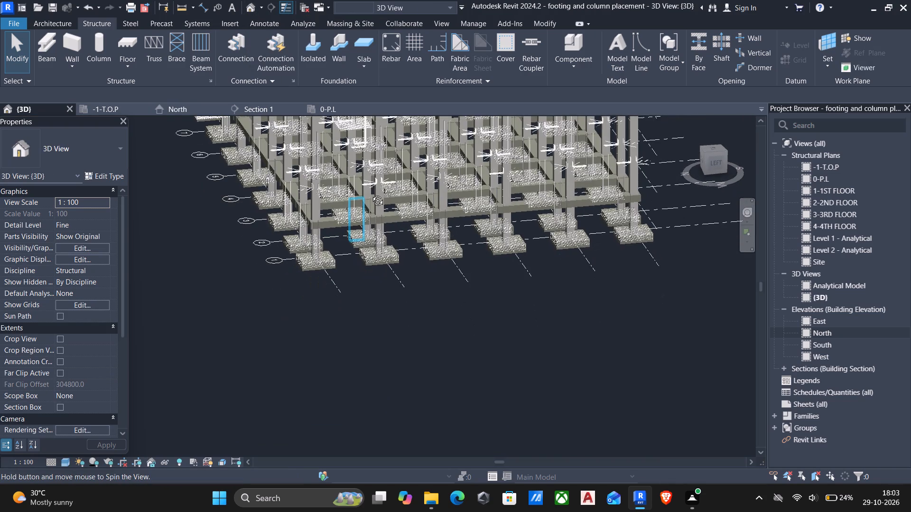
middle_drag(371, 193, 417, 174)
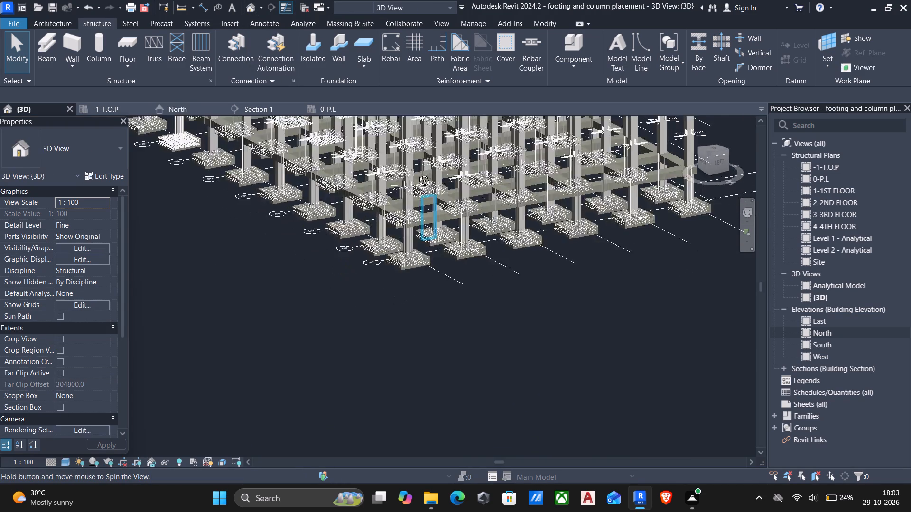
middle_drag(417, 174, 435, 162)
scroll(437, 182, up, 5)
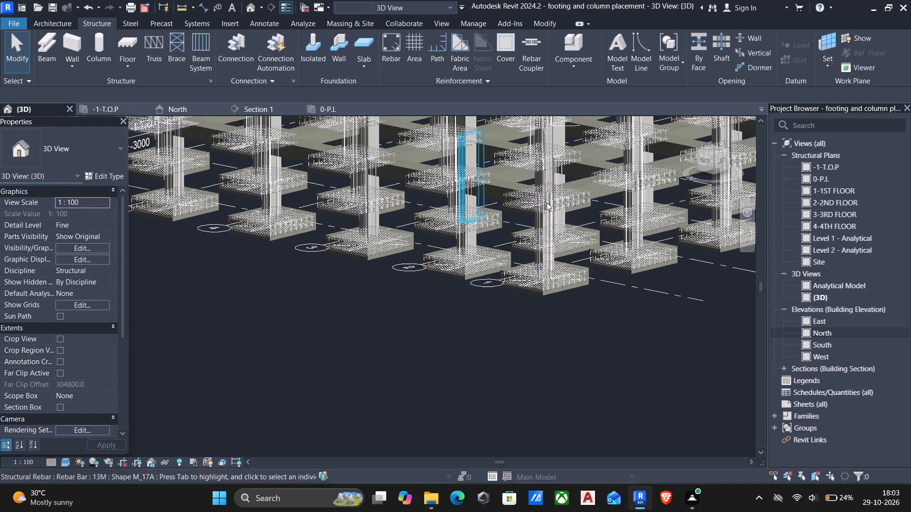
scroll(525, 209, up, 5)
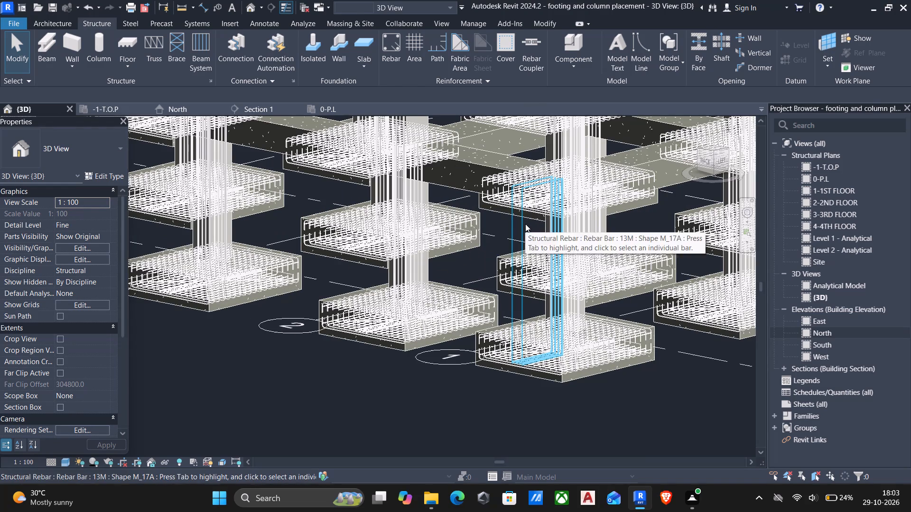
shift+middle_drag(520, 233, 511, 247)
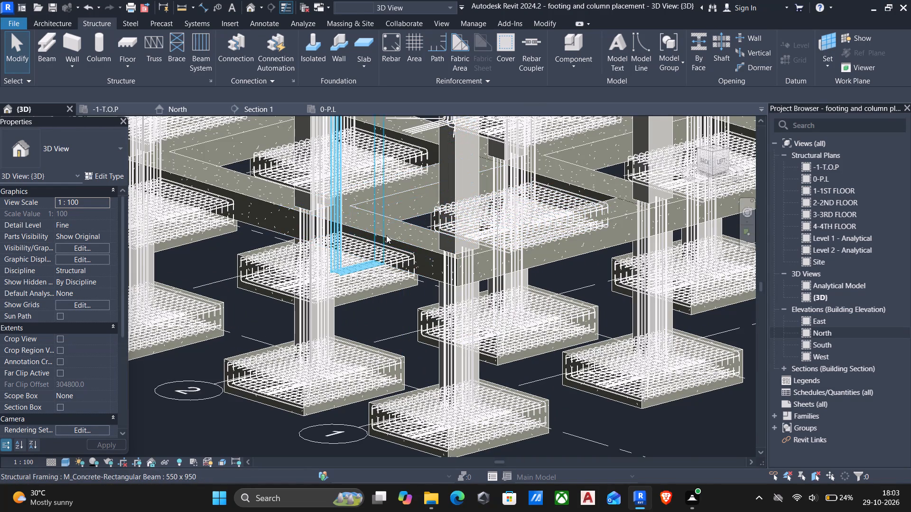
click(399, 238)
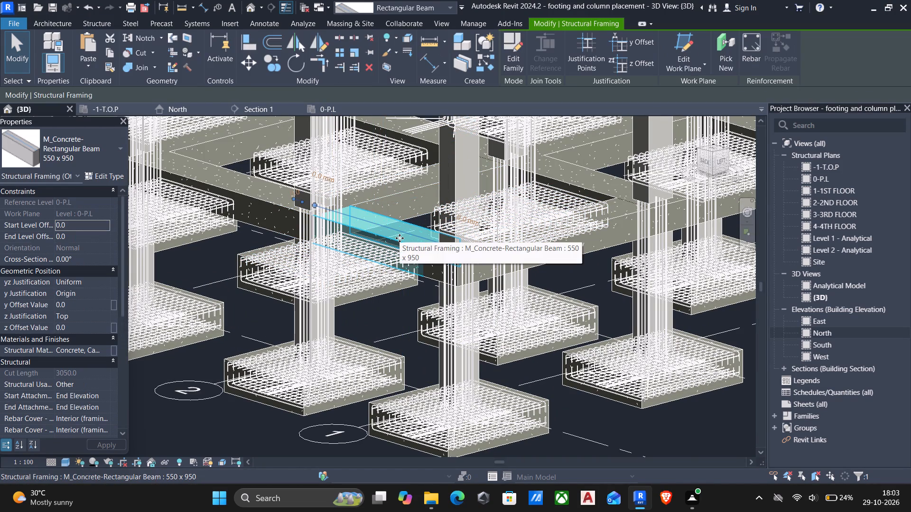
key(s)
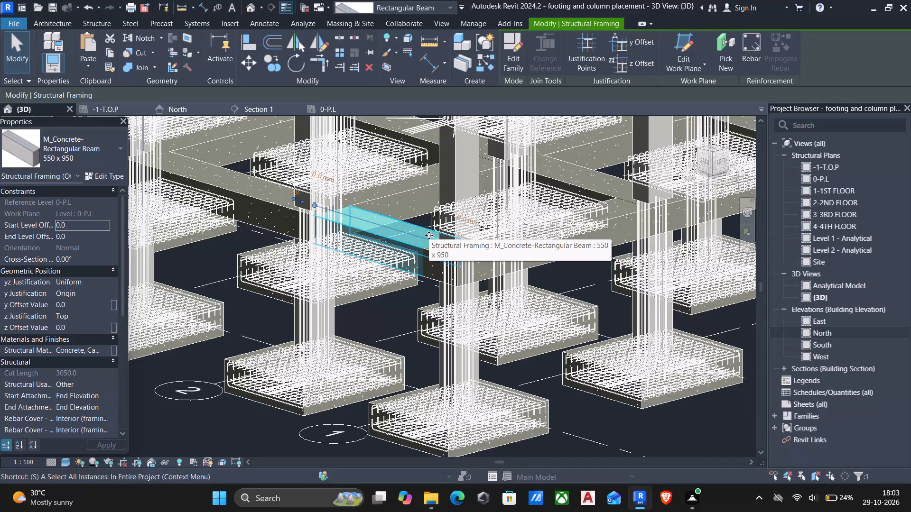
key(a)
scroll(512, 237, down, 4)
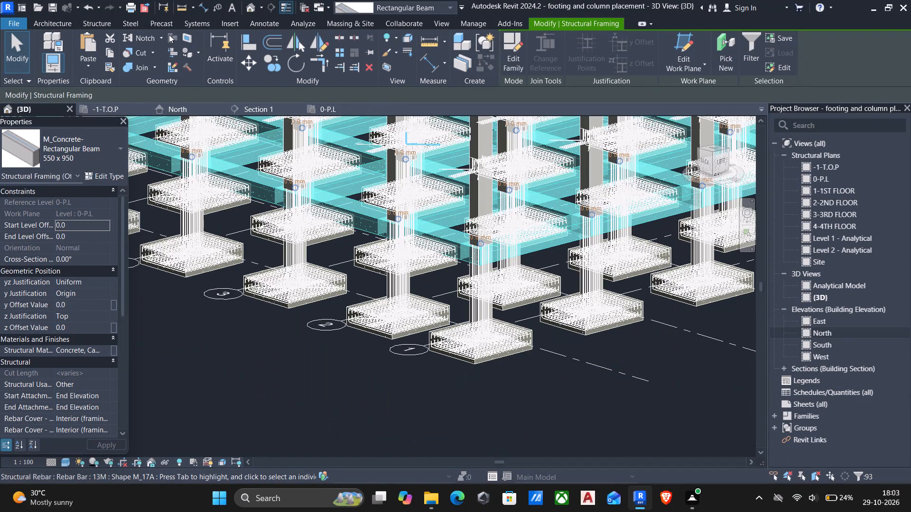
click(109, 52)
click(89, 64)
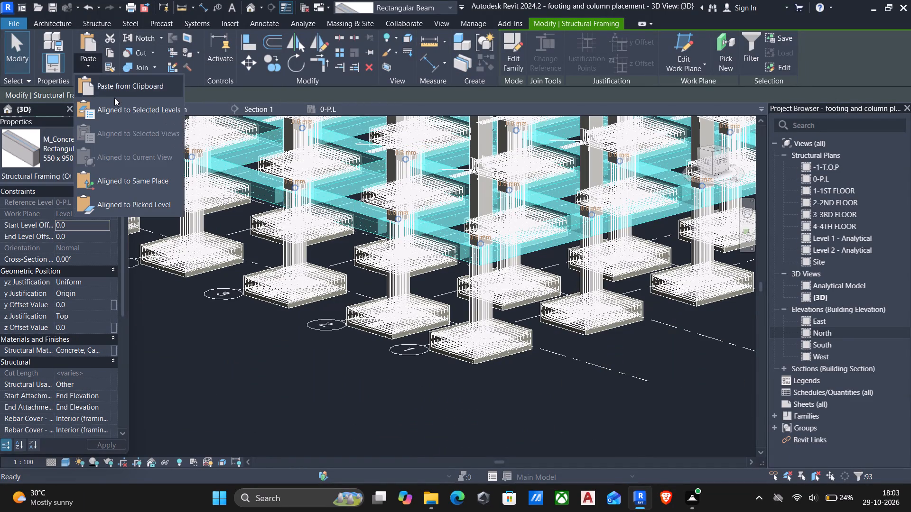
click(131, 111)
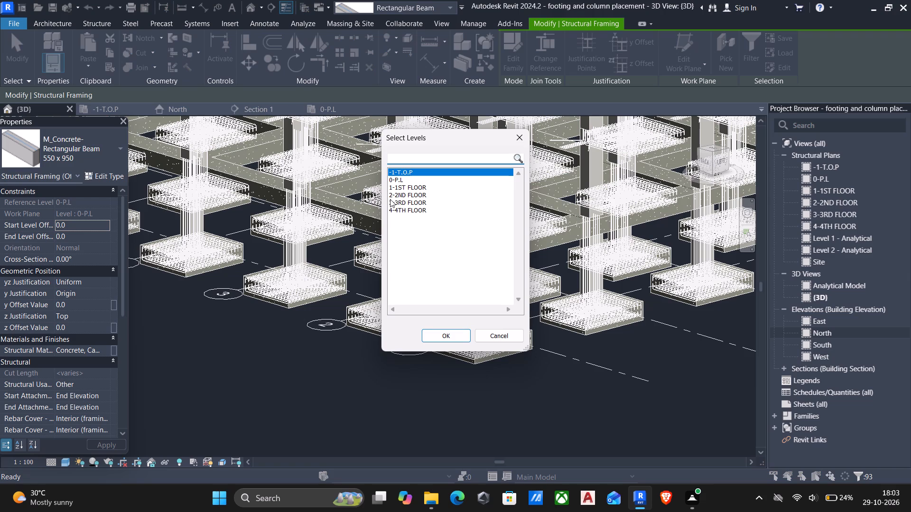
click(409, 188)
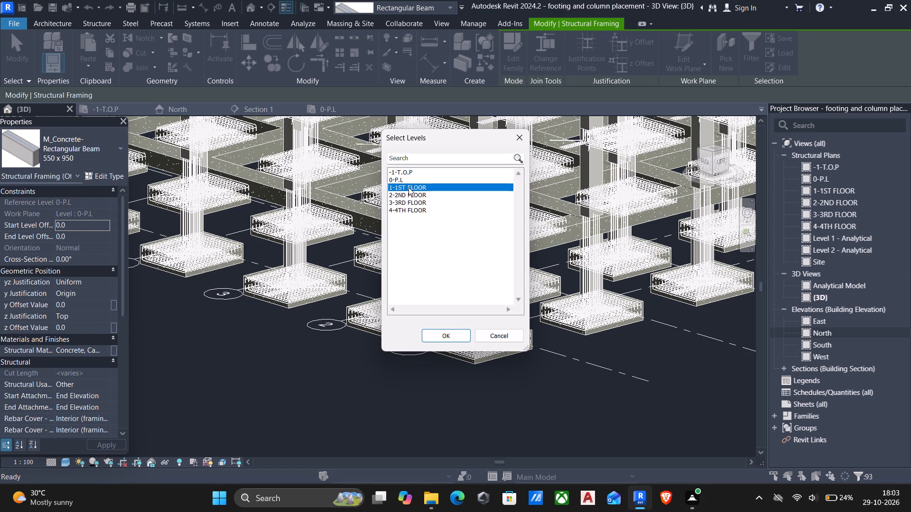
shift+click(398, 207)
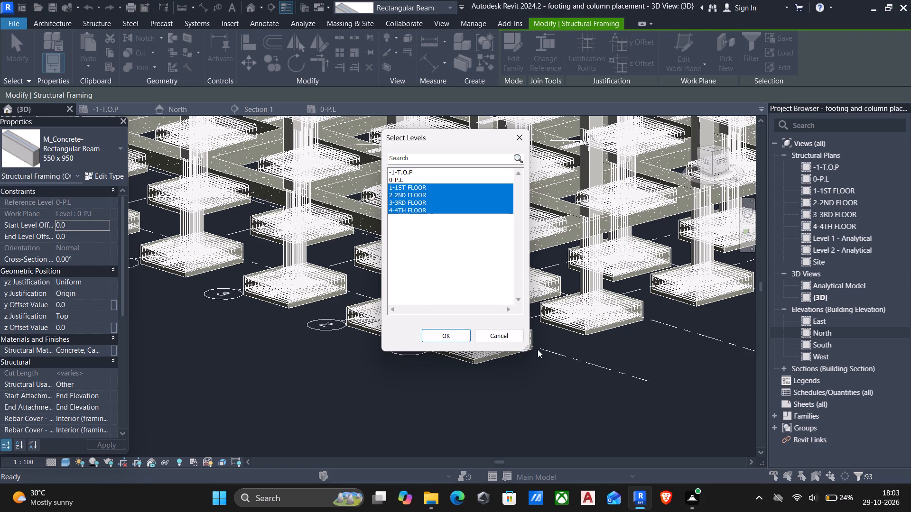
click(440, 337)
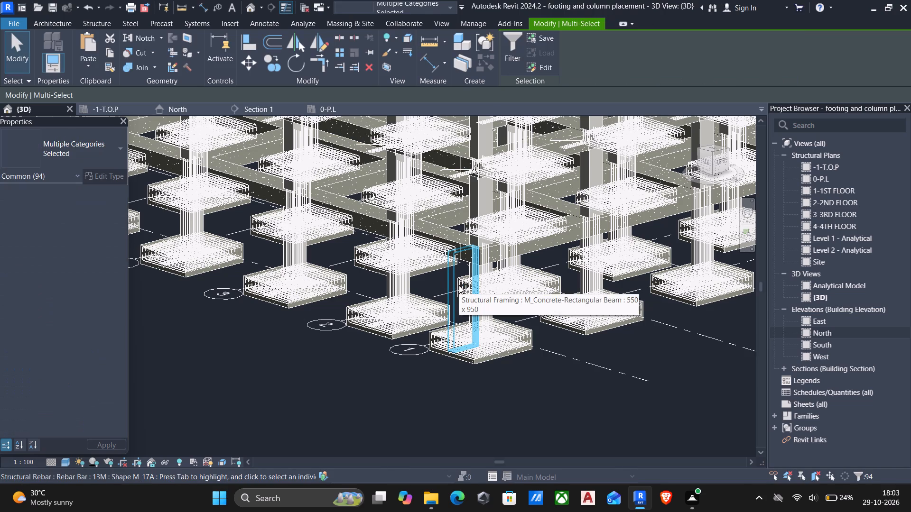
Clear the selection and examine the whole beam and column frame in 3D from several sides and up close.
scroll(435, 272, down, 5)
middle_drag(472, 285, 469, 308)
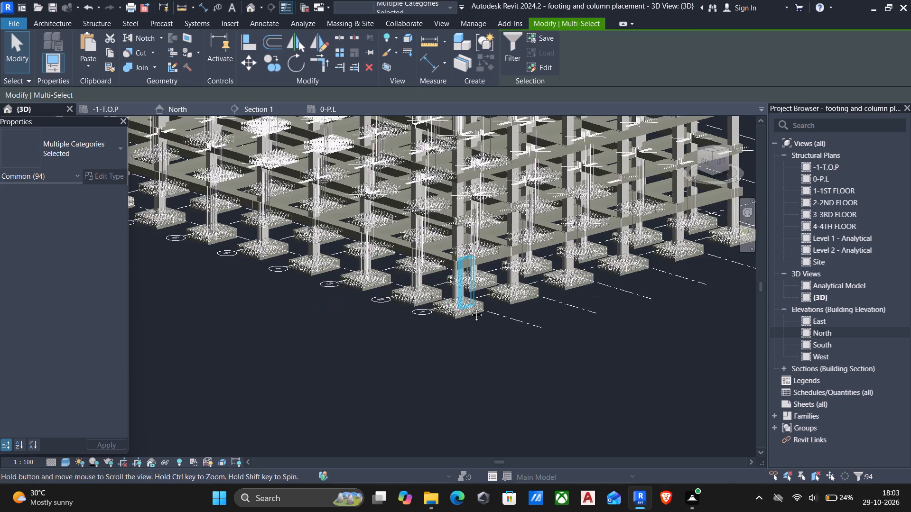
middle_drag(469, 308, 471, 403)
scroll(441, 379, down, 4)
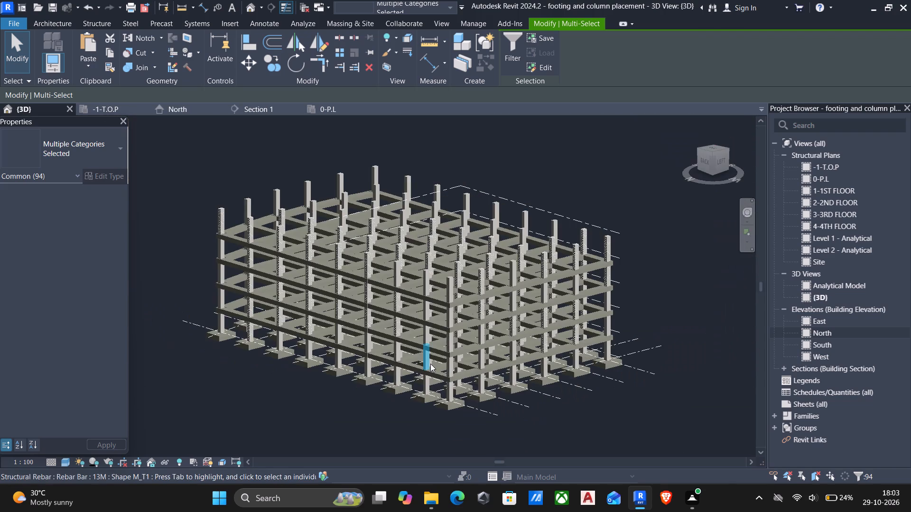
key(Escape)
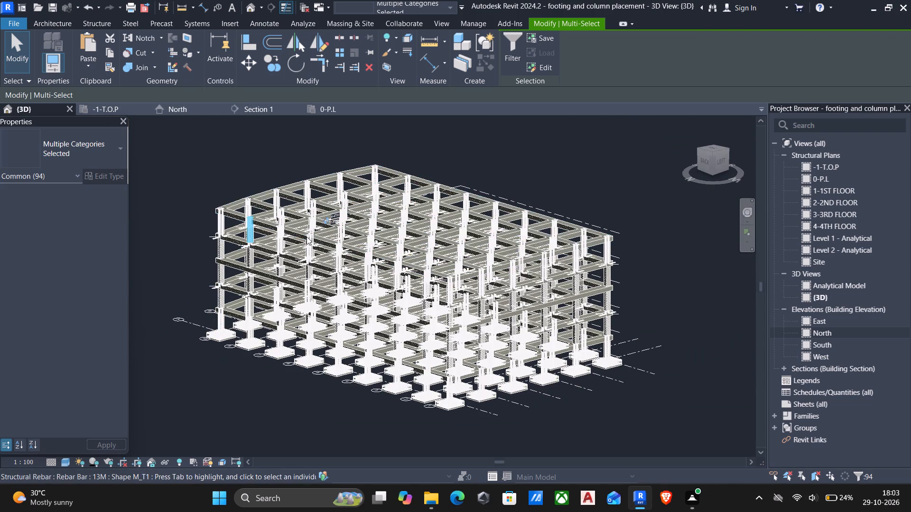
shift+middle_drag(297, 273, 378, 262)
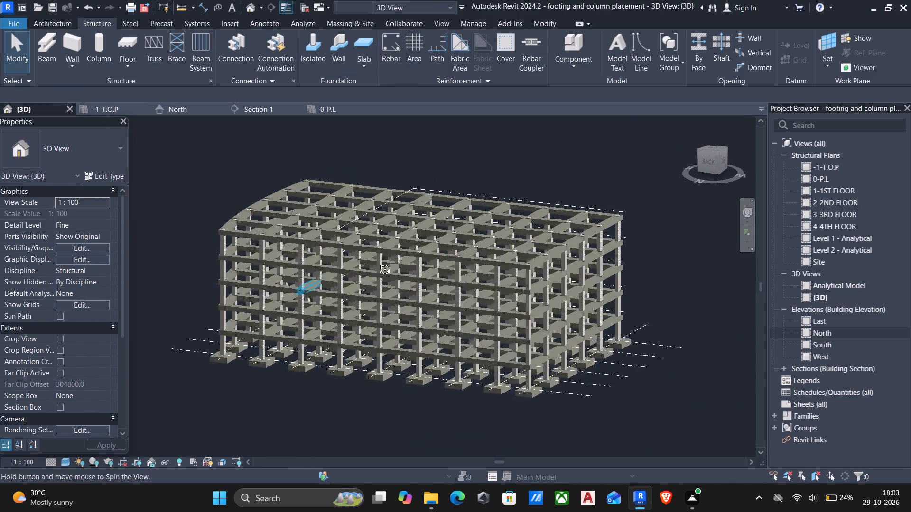
shift+middle_drag(378, 262, 345, 262)
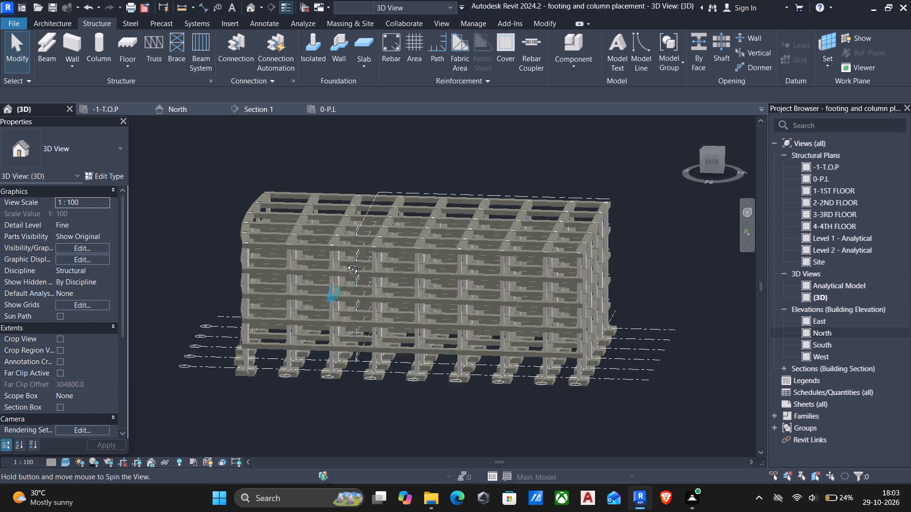
shift+middle_drag(345, 262, 422, 320)
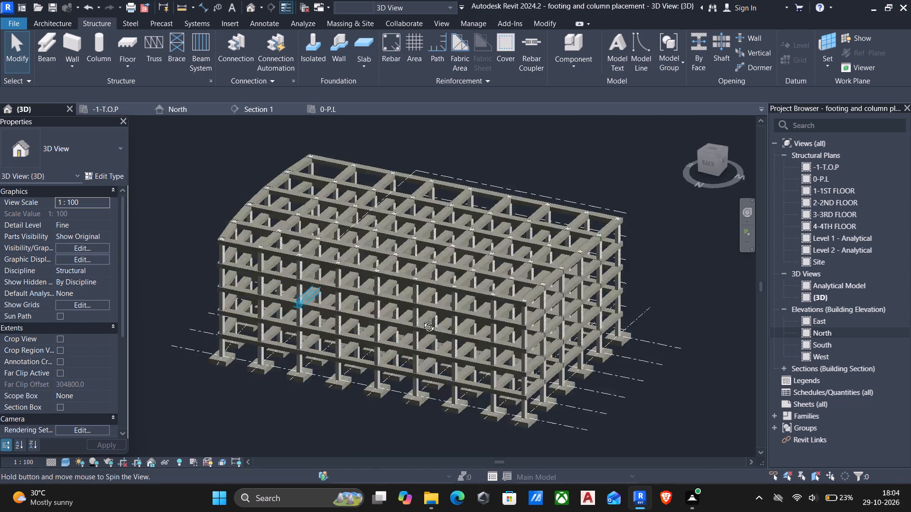
shift+middle_drag(422, 320, 474, 285)
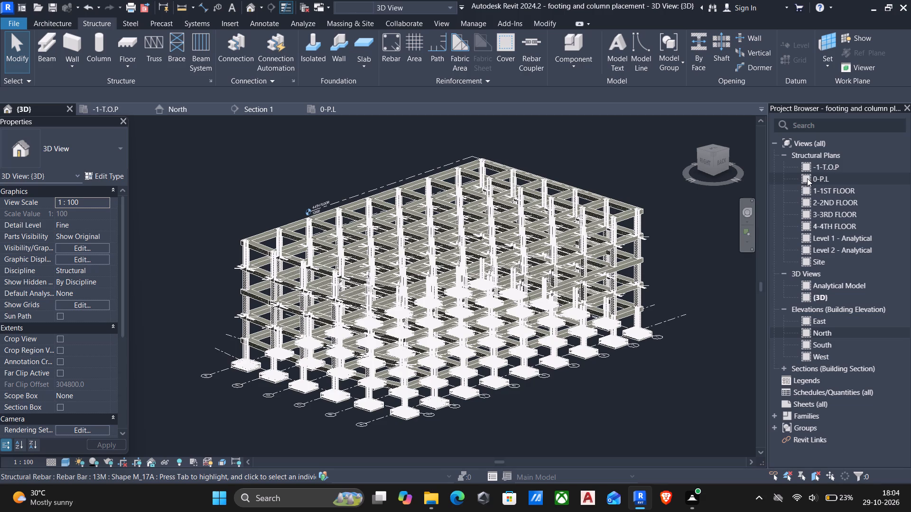
scroll(519, 338, up, 5)
scroll(586, 316, down, 1)
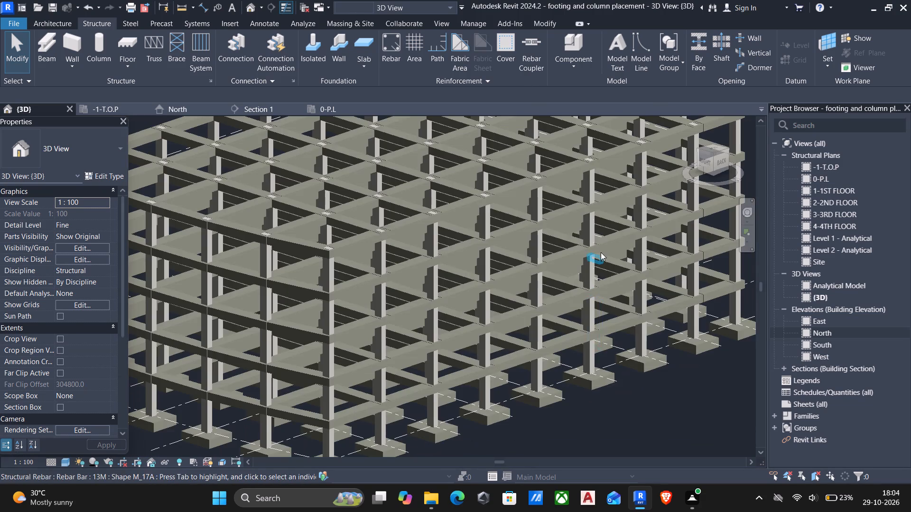
scroll(591, 225, up, 7)
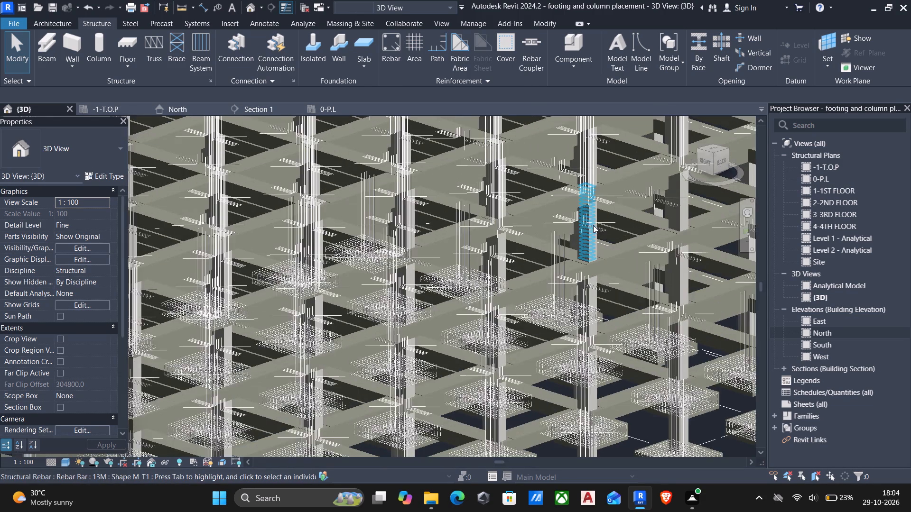
scroll(593, 225, up, 3)
scroll(594, 225, down, 6)
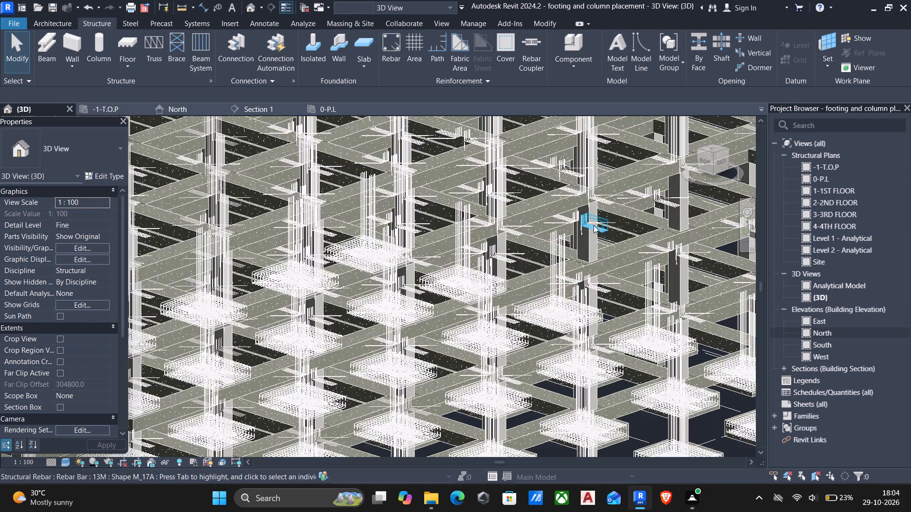
scroll(594, 225, down, 3)
middle_drag(589, 225, 552, 232)
scroll(550, 231, down, 3)
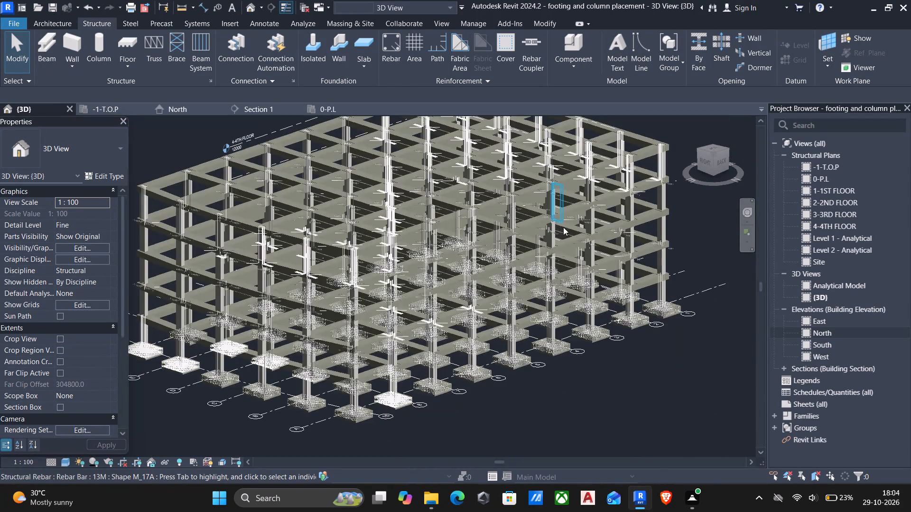
scroll(565, 227, down, 1)
middle_drag(566, 227, 545, 256)
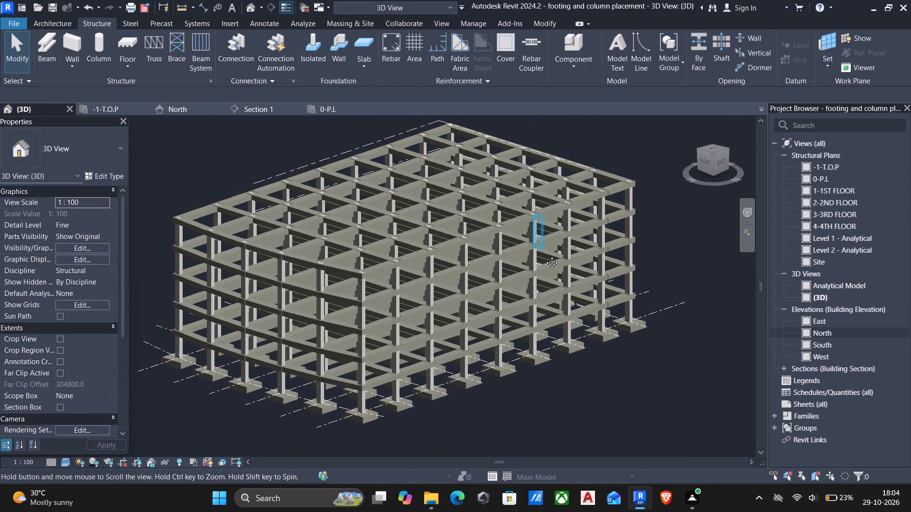
middle_drag(545, 256, 544, 256)
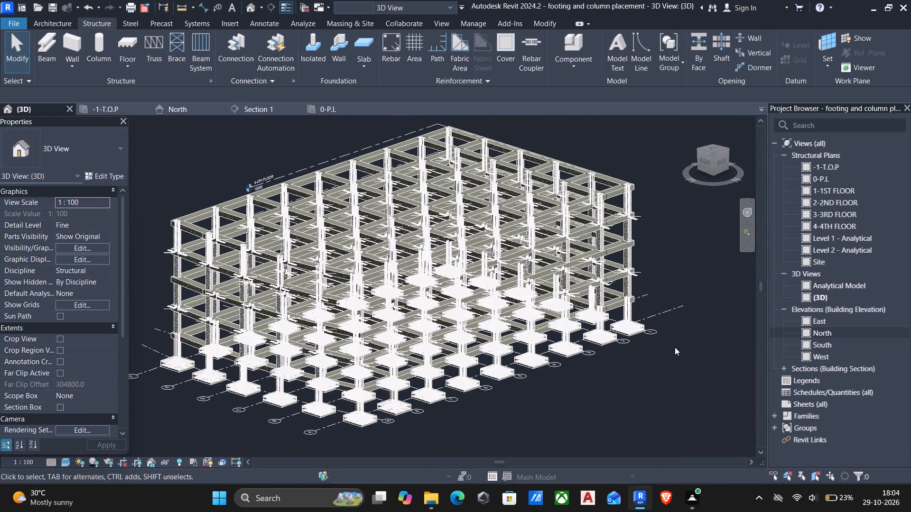
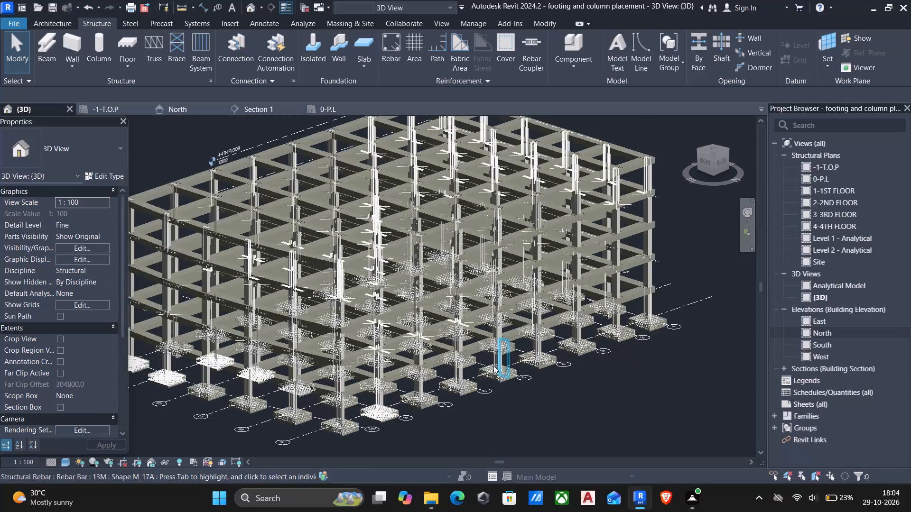
Save the footing and column placement model.
middle_drag(494, 368, 501, 391)
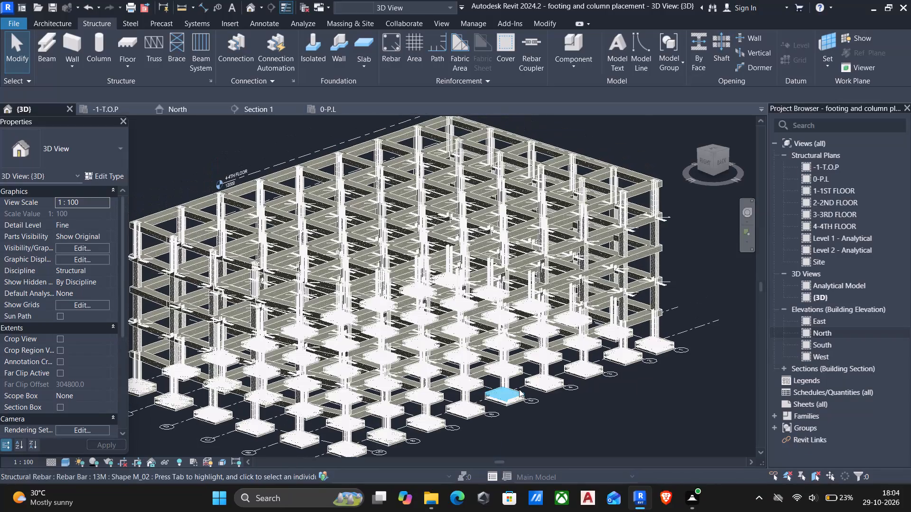
key(ctrl+s)
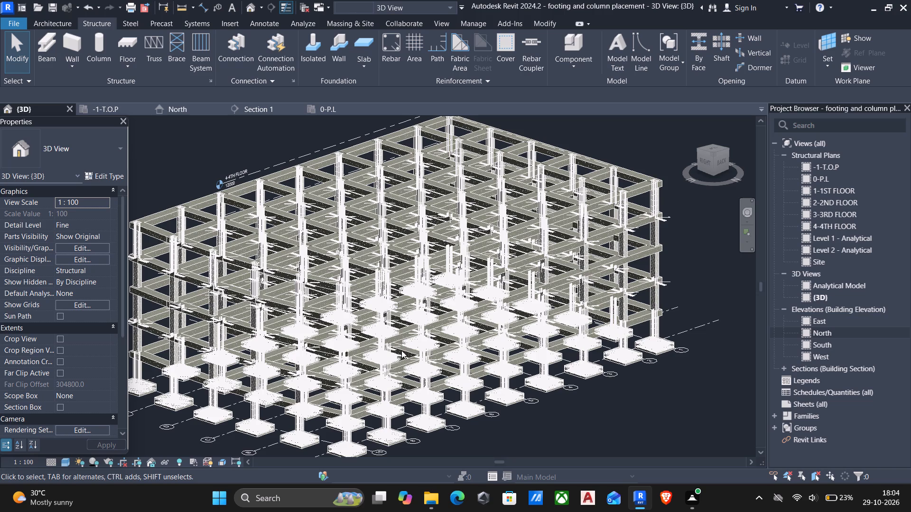
Set the print range to the visible portion of the current window and preview the 3D view's print before returning to the model.
key(ctrl+p)
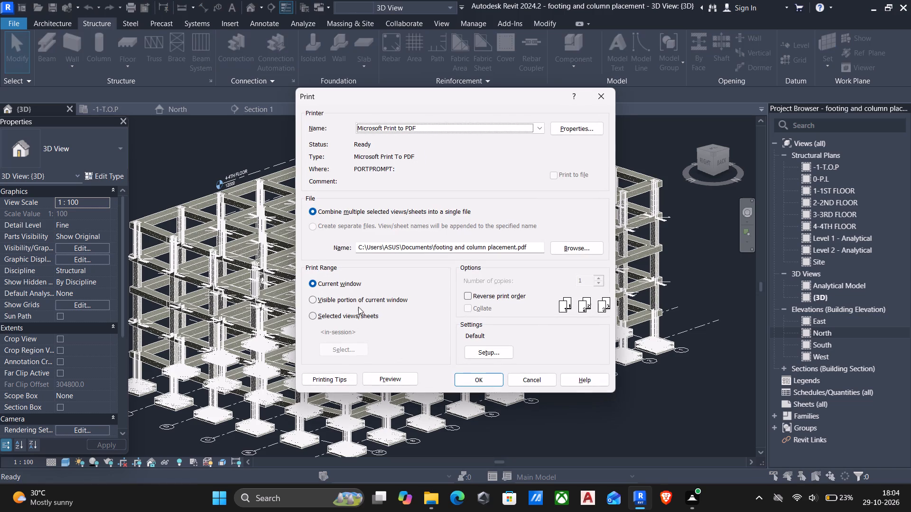
click(352, 297)
click(393, 380)
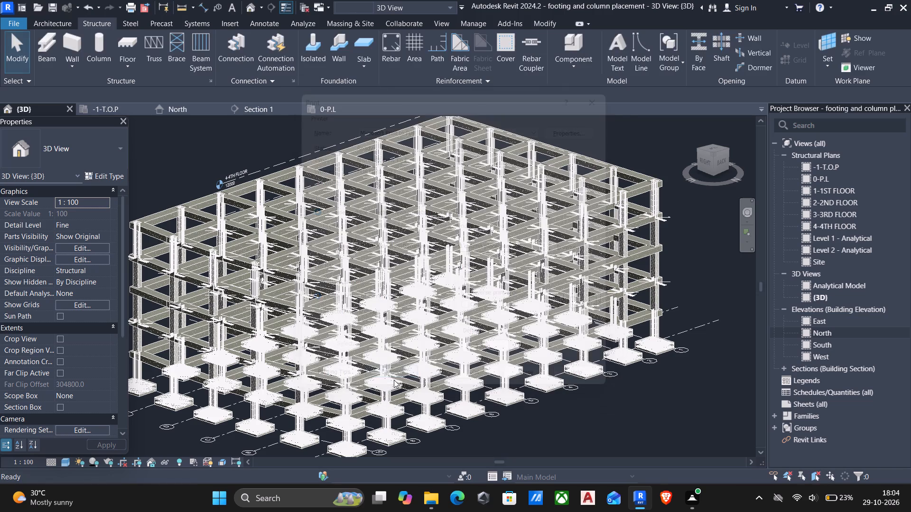
click(527, 280)
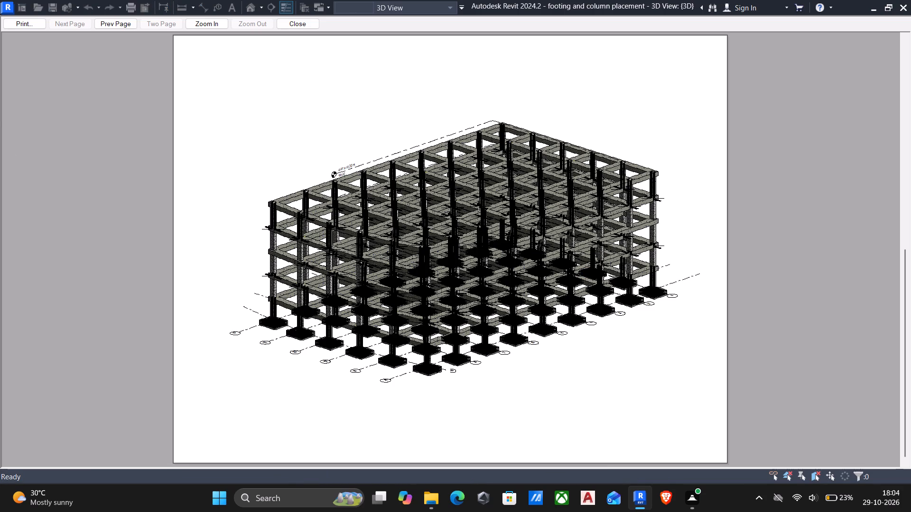
click(293, 18)
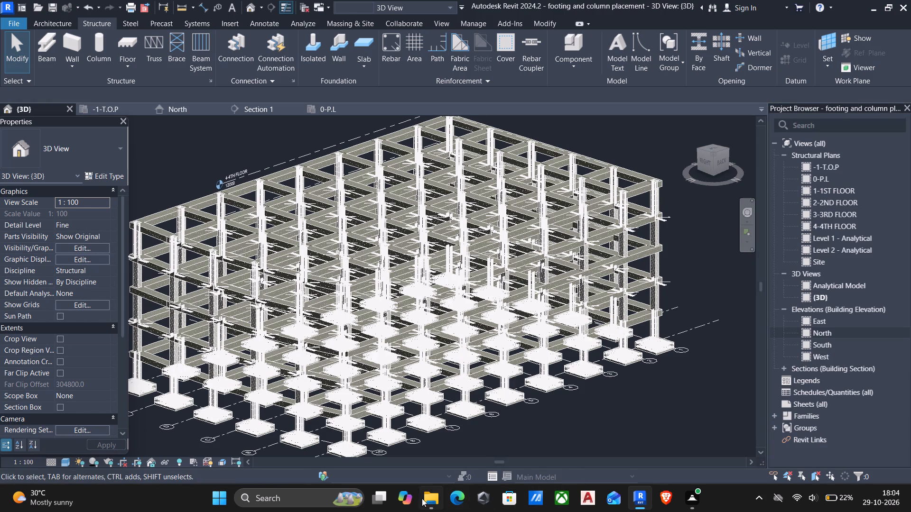
Switch to File Explorer and check the recent files on the Home page.
click(429, 495)
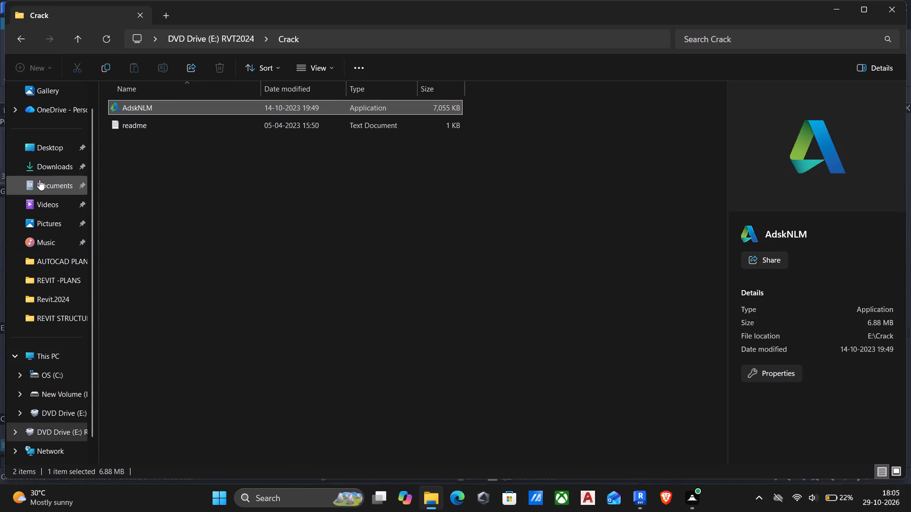
scroll(31, 176, up, 6)
double_click(45, 96)
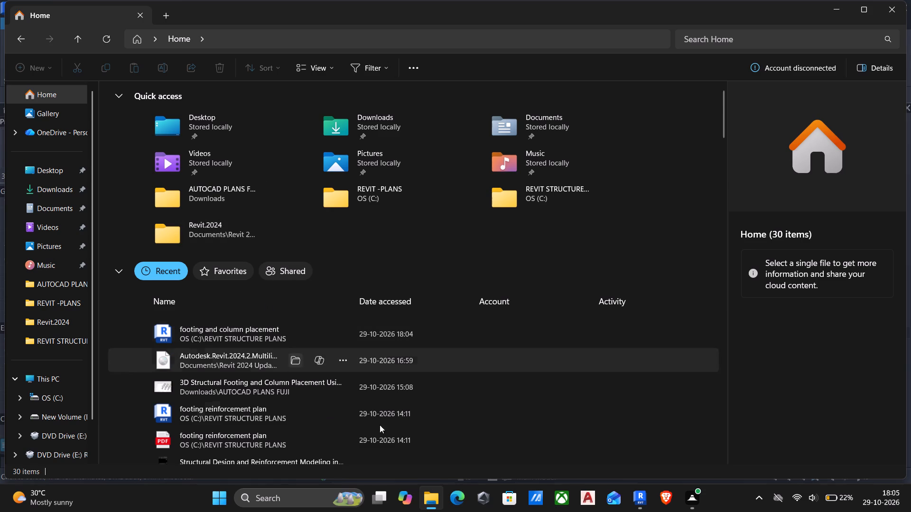
Back in Revit, print the 3D view with Microsoft Print to PDF, saving it as "foundation and column placement" in REVIT STRUCTURE PLANS.
click(647, 499)
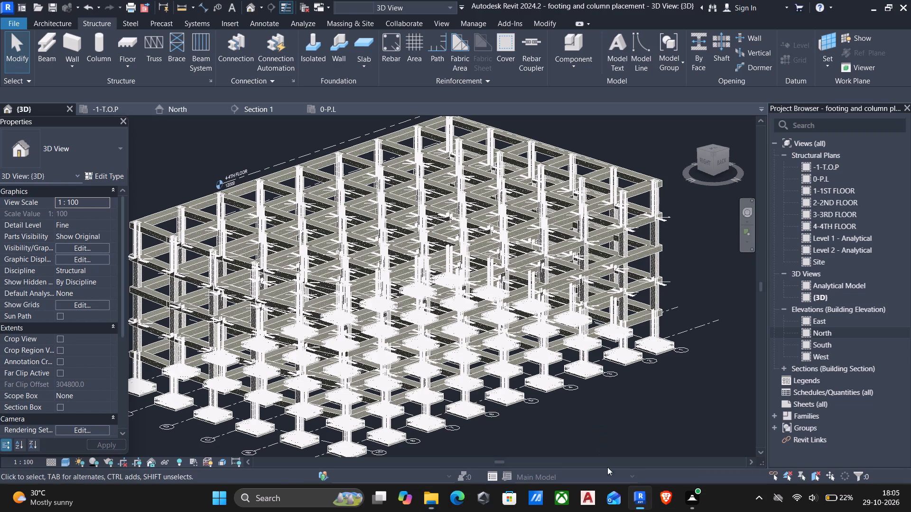
key(ctrl+p)
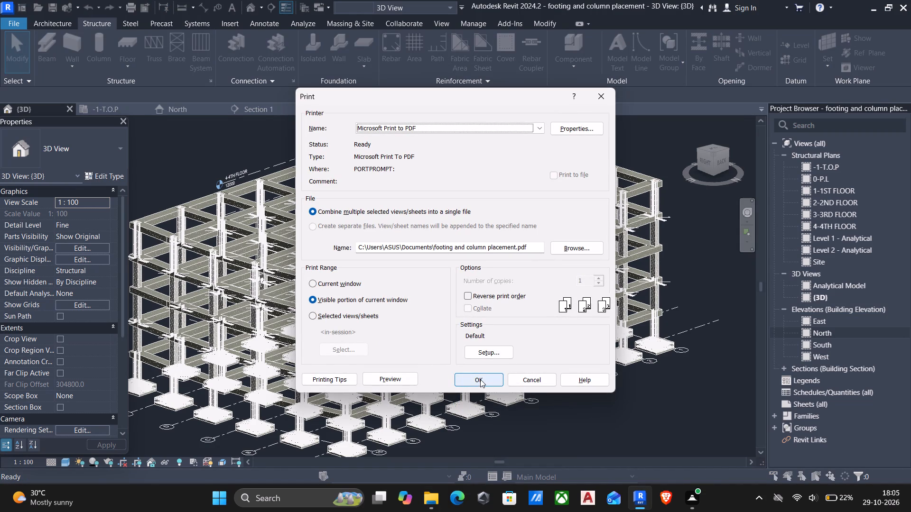
click(480, 378)
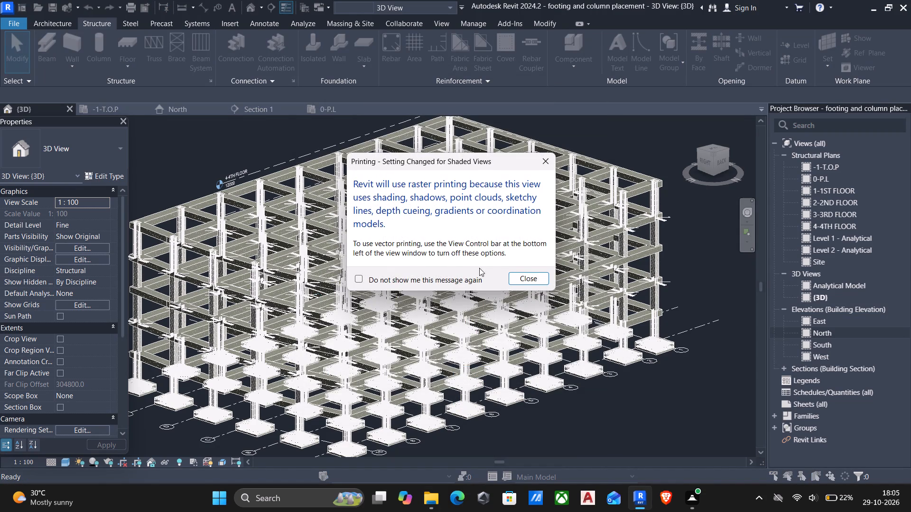
click(527, 277)
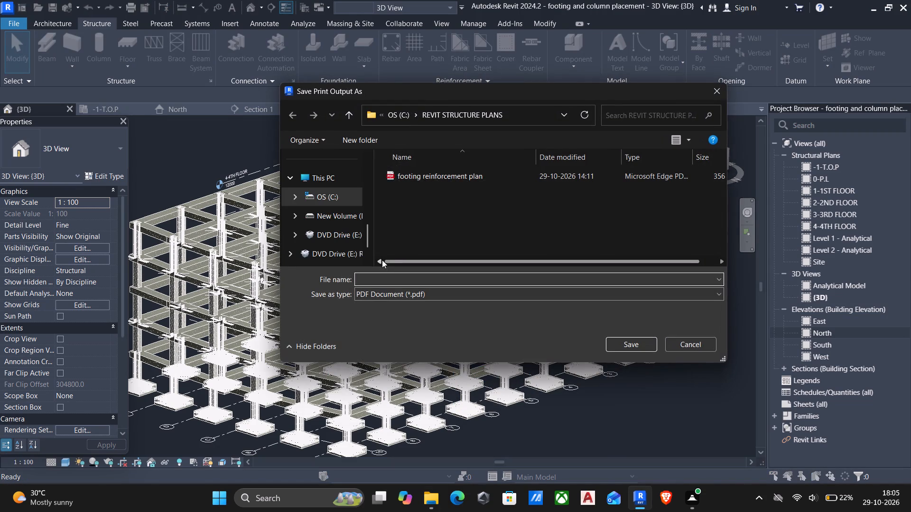
text(foundation)
key(space)
text(and column)
key(space)
text(pla)
text(ce)
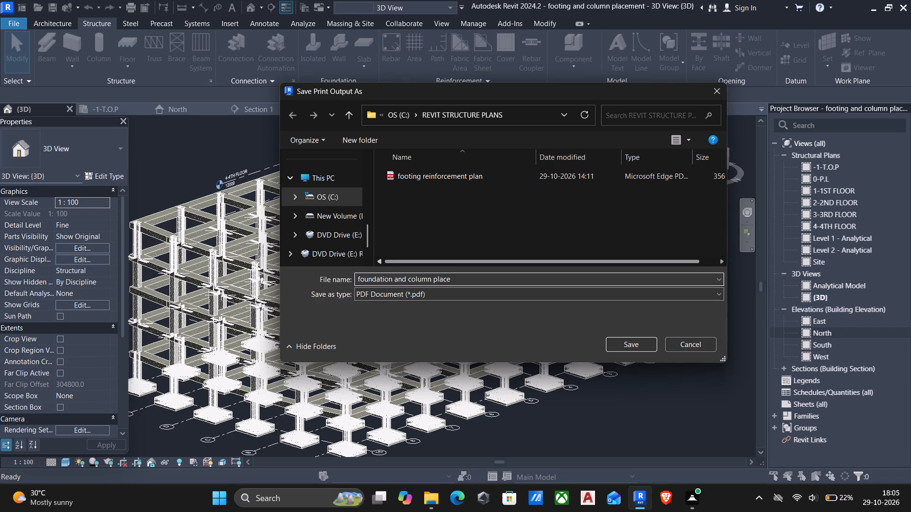
text(ment)
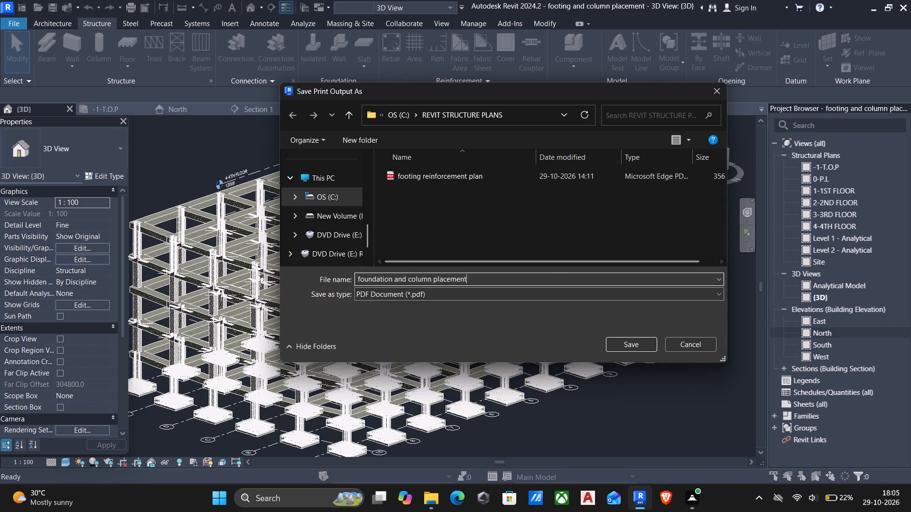
click(621, 343)
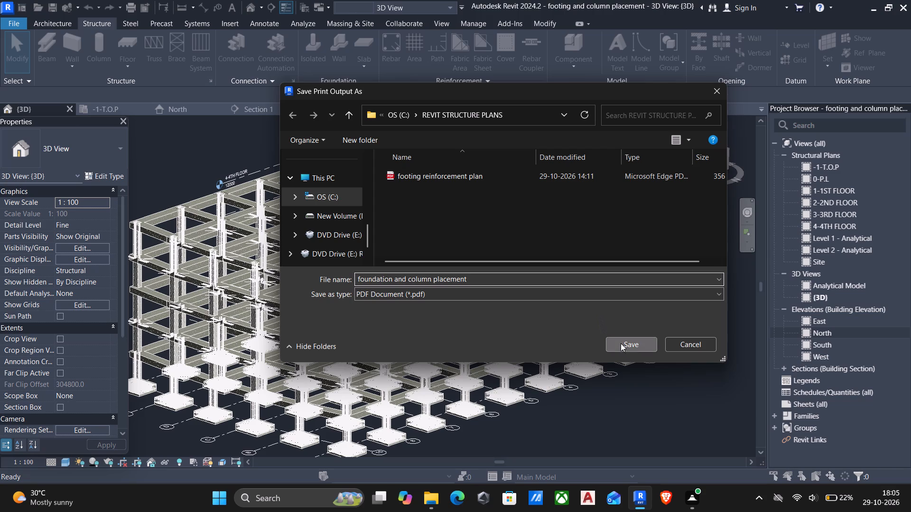